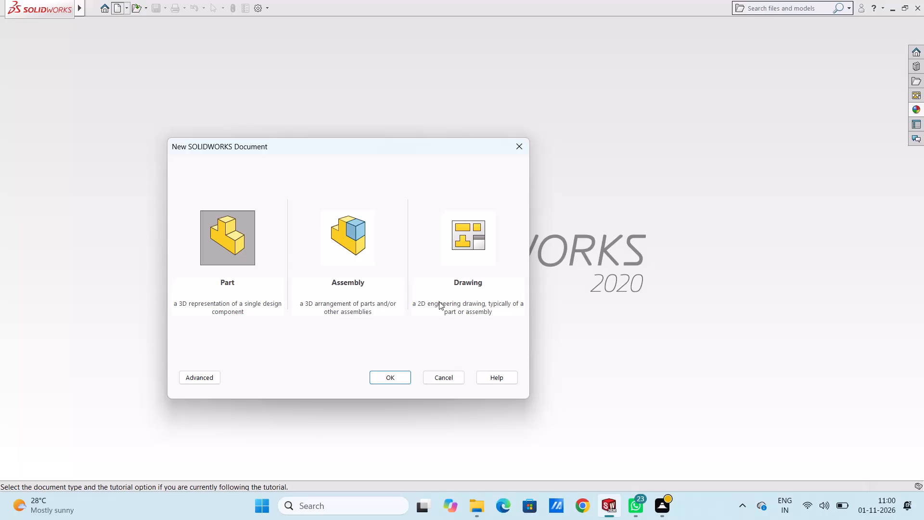
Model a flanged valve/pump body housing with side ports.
Create a new part document and start a sketch on the Top Plane.
{"action": "left_click", "coordinate": [396, 373]}
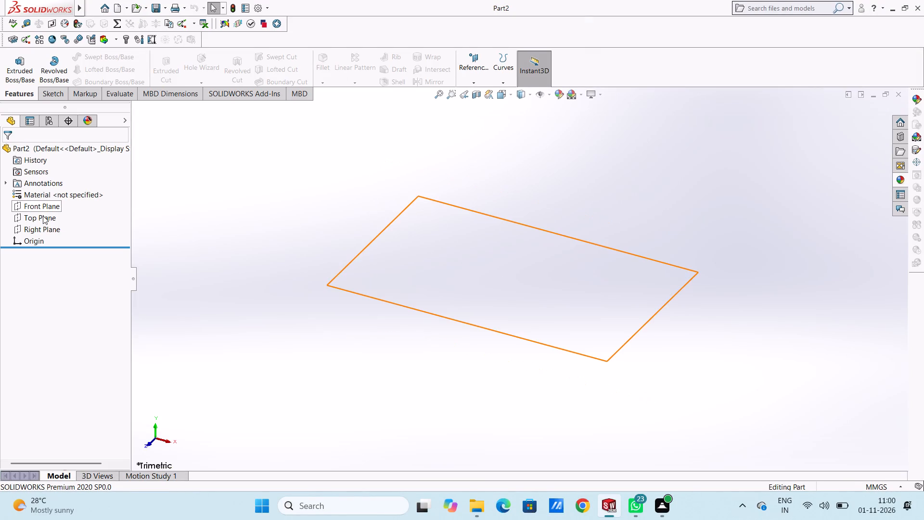
{"action": "left_click", "coordinate": [43, 218]}
{"action": "left_click", "coordinate": [51, 206]}
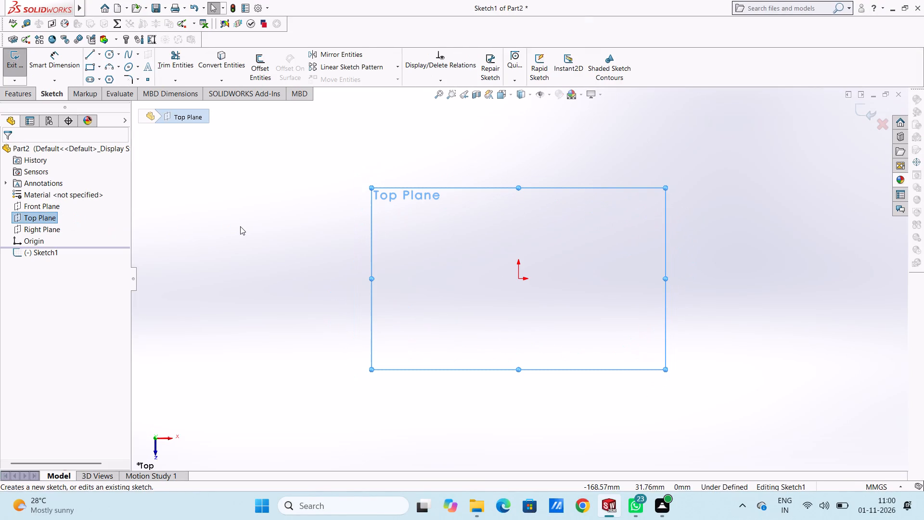
{"action": "left_click", "coordinate": [240, 226]}
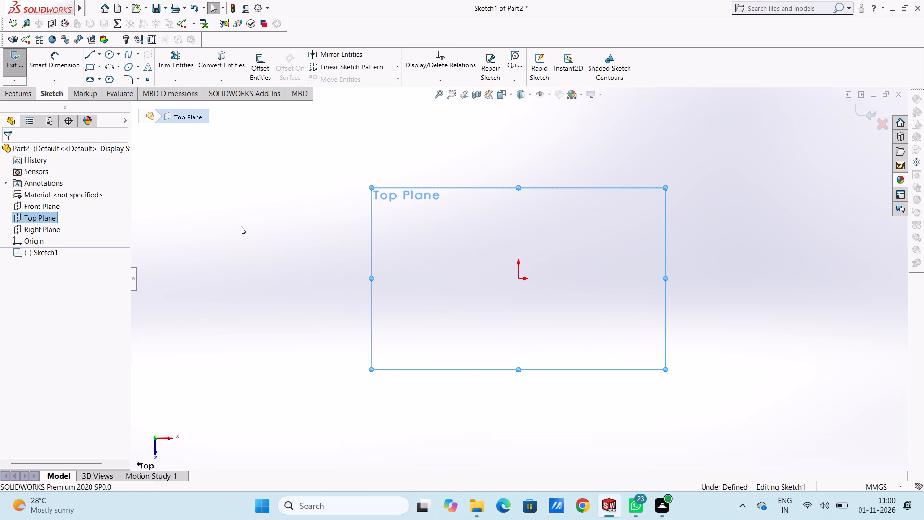
Sketch two concentric circles centred on the origin, with radii of about 51 mm and about 32 mm.
{"action": "left_click", "coordinate": [107, 58]}
{"action": "left_click", "coordinate": [518, 278]}
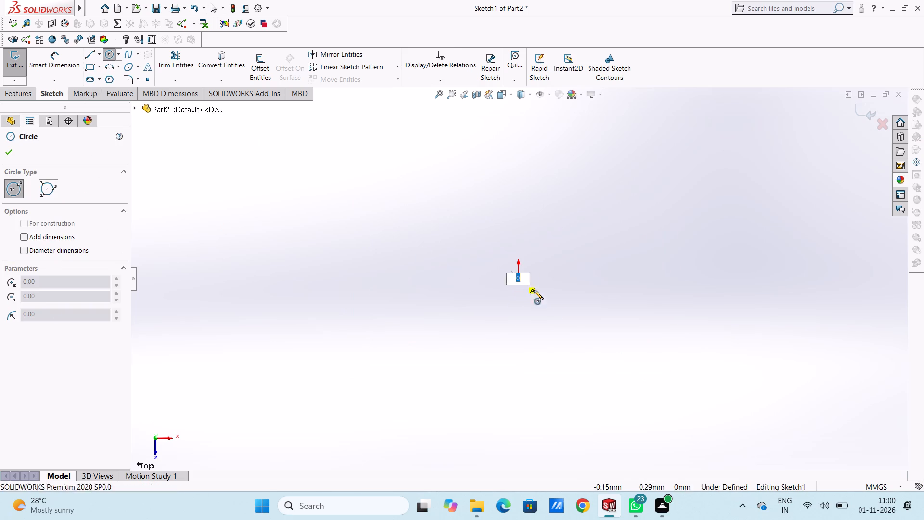
{"action": "left_click", "coordinate": [577, 339]}
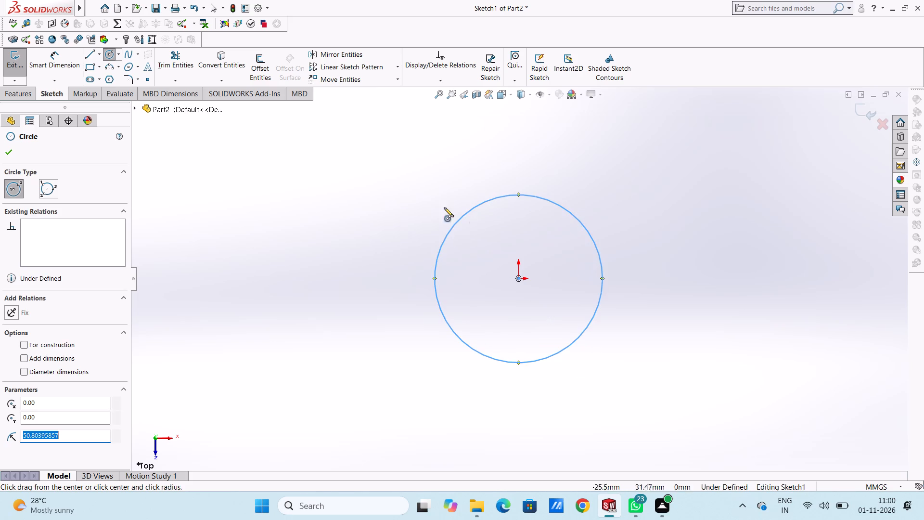
{"action": "left_click", "coordinate": [517, 278]}
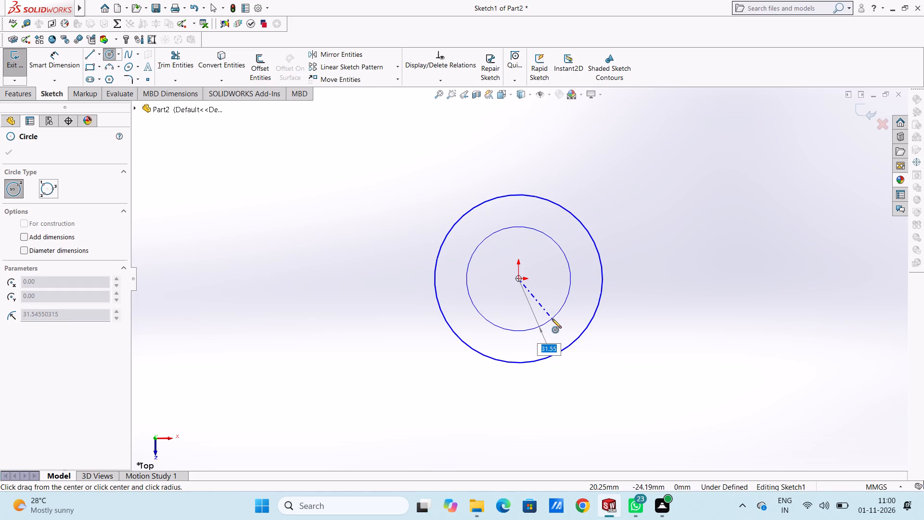
{"action": "left_click", "coordinate": [552, 319]}
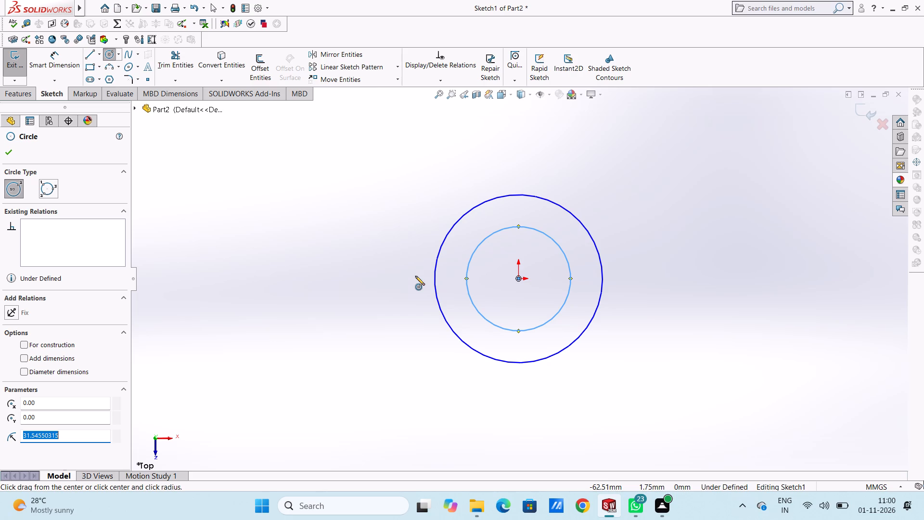
{"action": "left_click", "coordinate": [9, 152]}
{"action": "left_click", "coordinate": [259, 179]}
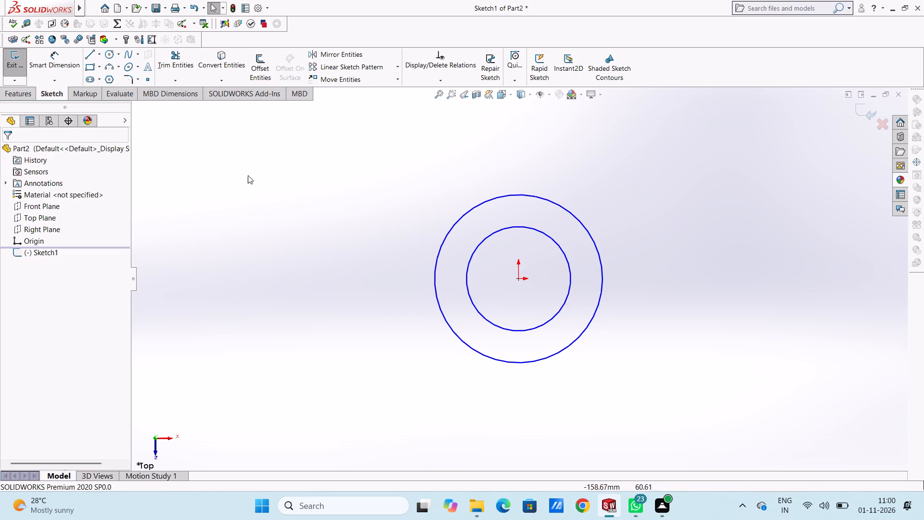
Dimension the outer circle's diameter as 110 mm.
{"action": "left_click", "coordinate": [68, 67]}
{"action": "left_click", "coordinate": [452, 227]}
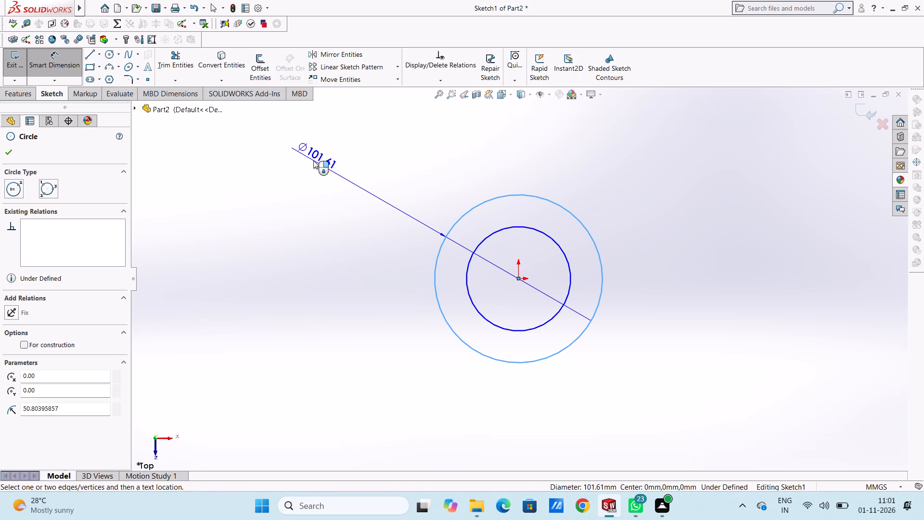
{"action": "left_click", "coordinate": [313, 160]}
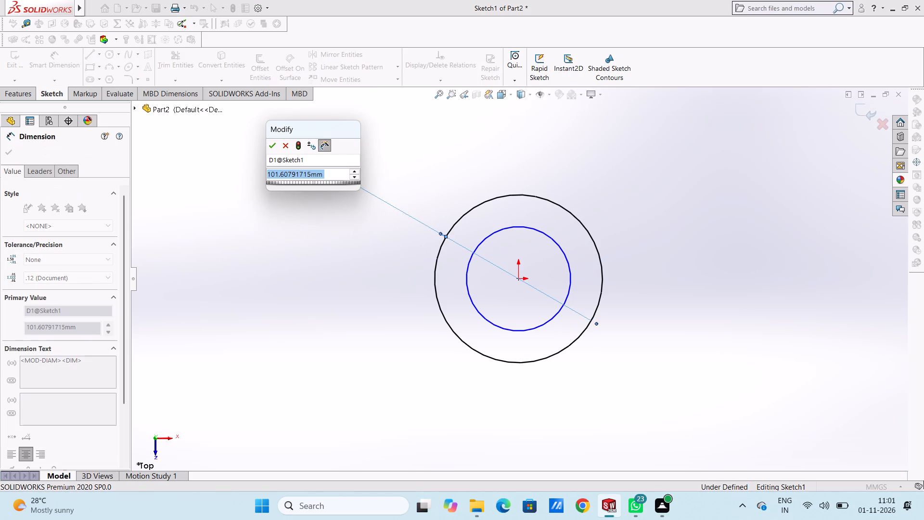
{"action": "type", "text": "11"}
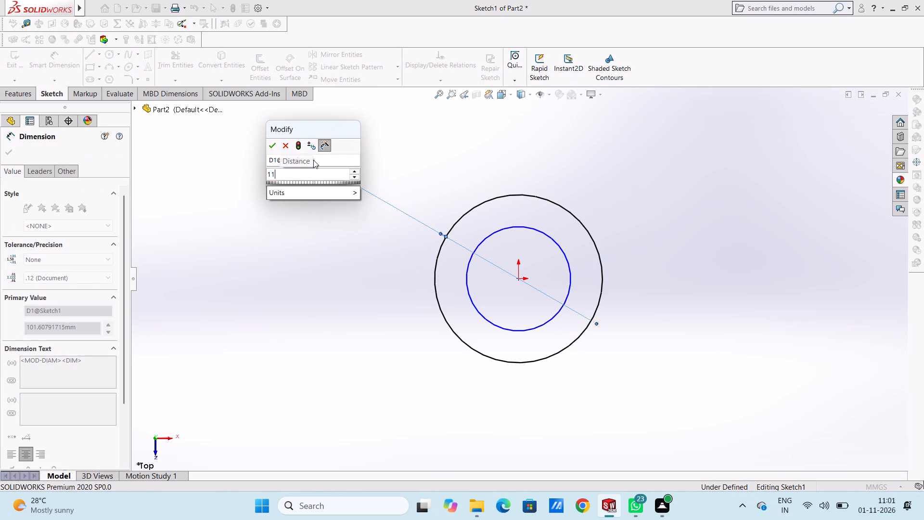
{"action": "key", "text": "0"}
{"action": "key", "text": "Return"}
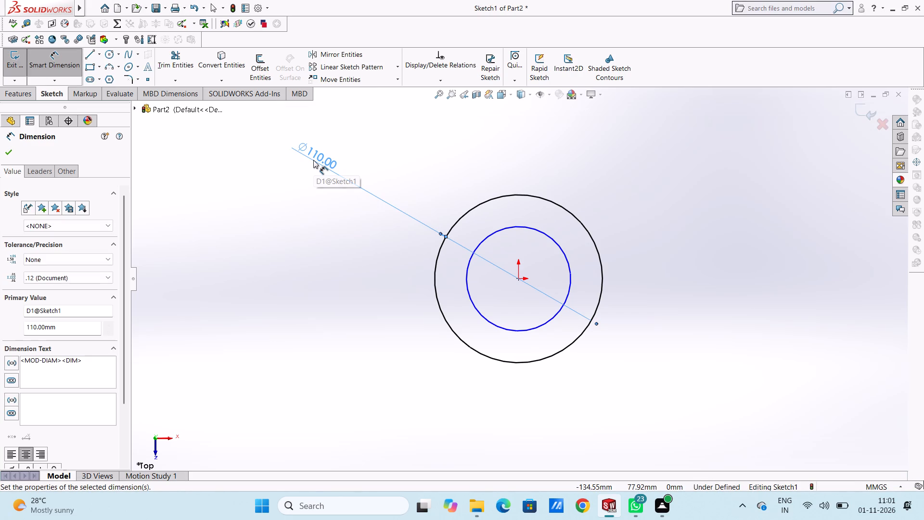
{"action": "left_click", "coordinate": [320, 203]}
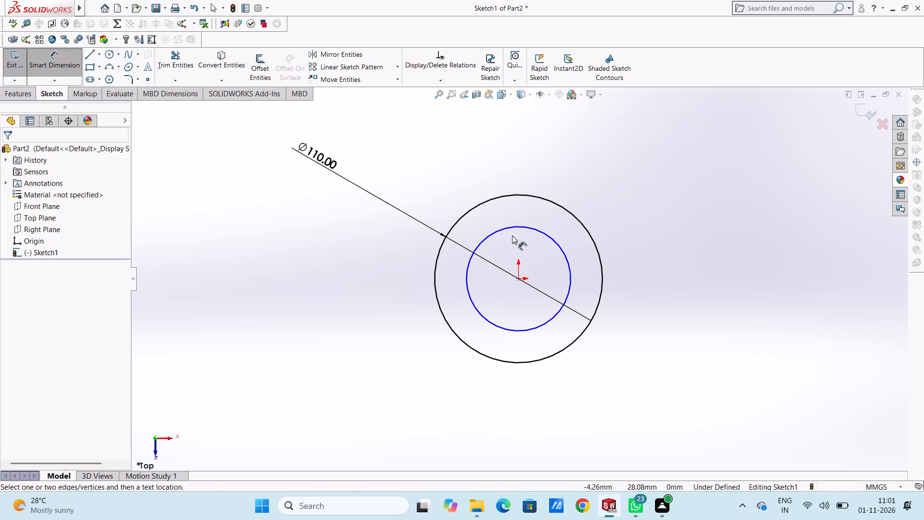
Dimension the inner circle's diameter as 86 mm.
{"action": "left_click", "coordinate": [516, 224]}
{"action": "left_click", "coordinate": [771, 182]}
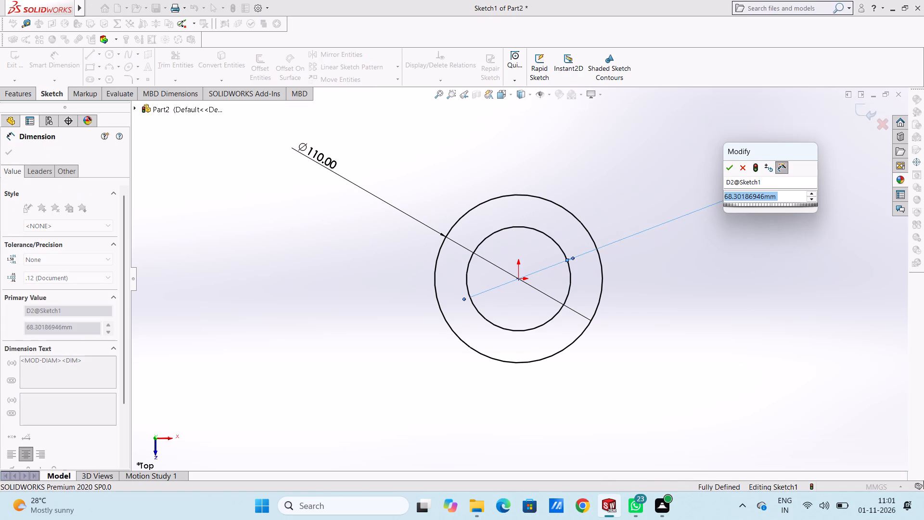
{"action": "type", "text": "86"}
{"action": "key", "text": "Return"}
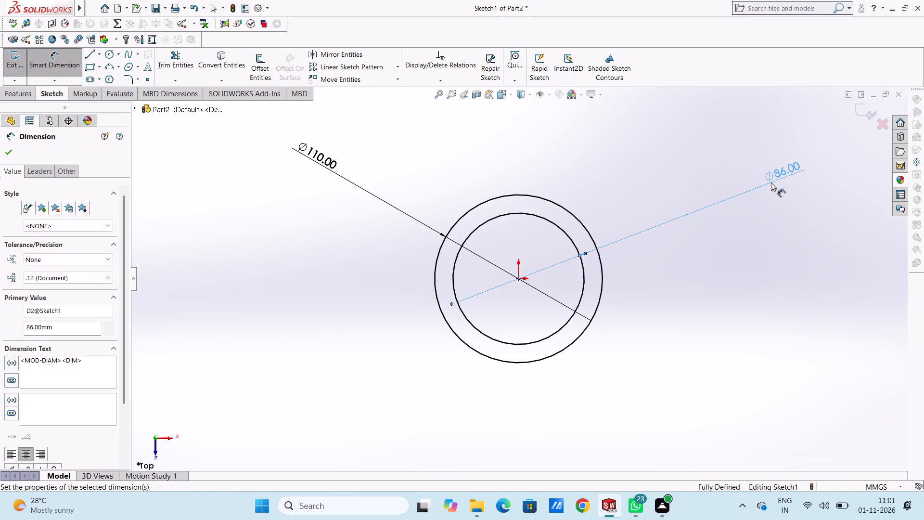
{"action": "left_click", "coordinate": [497, 184]}
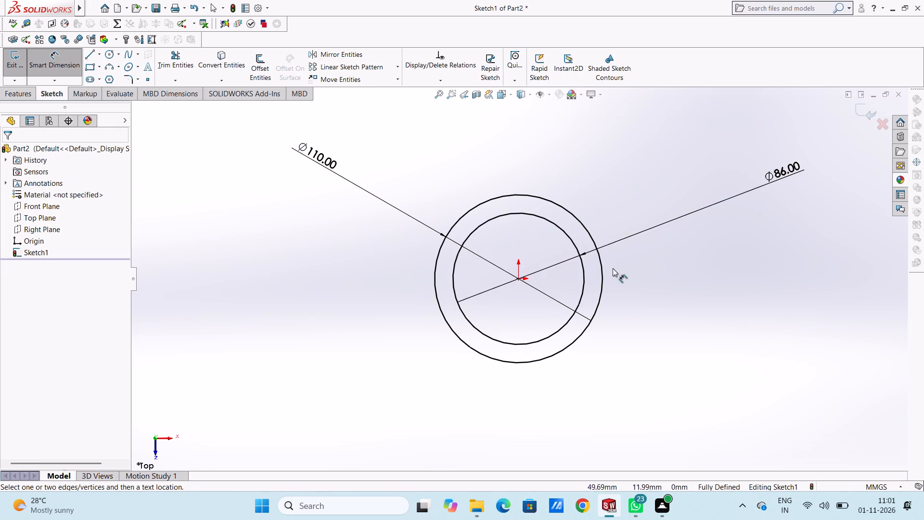
Sketch a small circle of about 8 mm radius centred on the 86 mm circle, directly above the origin.
{"action": "scroll", "coordinate": [533, 278], "scroll_direction": "down", "scroll_amount": 3}
{"action": "scroll", "coordinate": [530, 261], "scroll_direction": "up", "scroll_amount": 2}
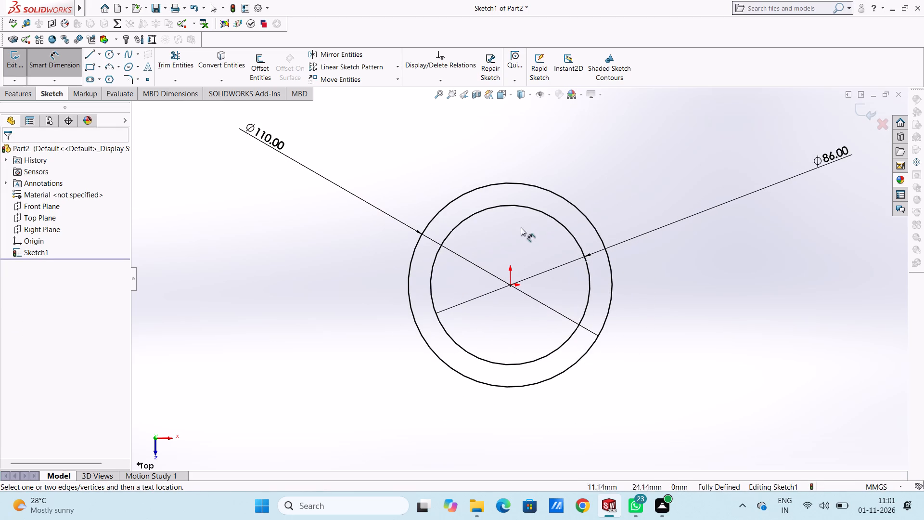
{"action": "left_click", "coordinate": [109, 57]}
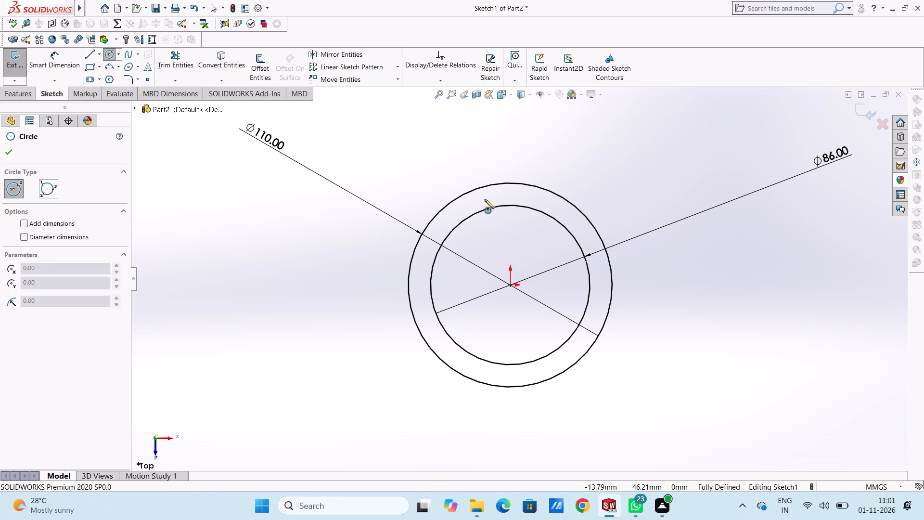
{"action": "left_click", "coordinate": [510, 205]}
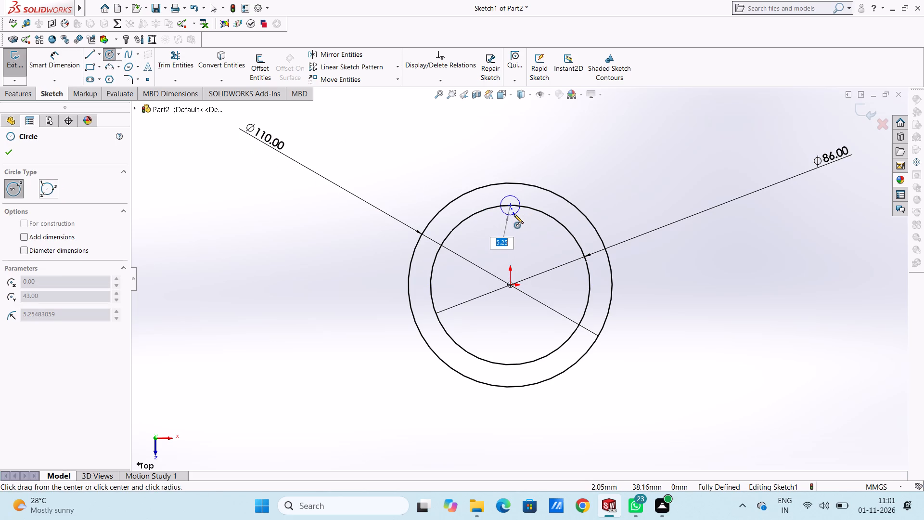
{"action": "left_click", "coordinate": [514, 220]}
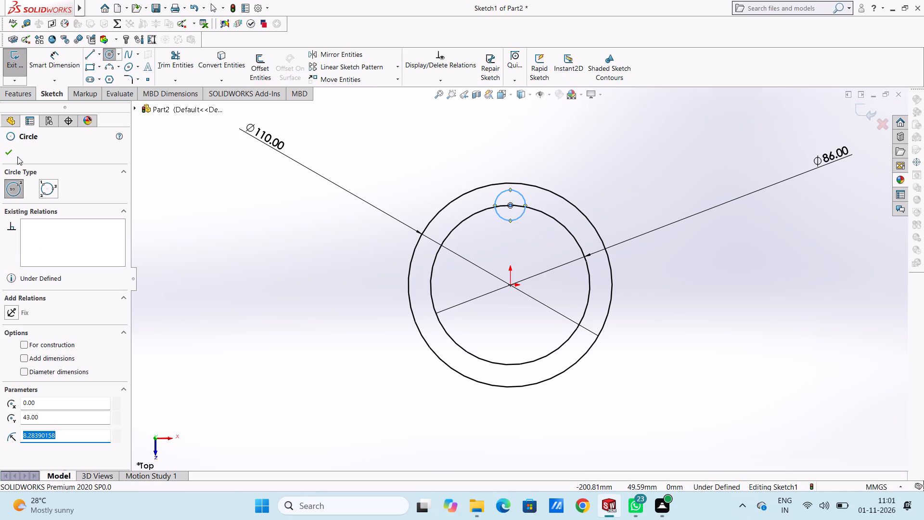
{"action": "left_click", "coordinate": [16, 156]}
{"action": "left_click", "coordinate": [8, 150]}
{"action": "left_click", "coordinate": [249, 219]}
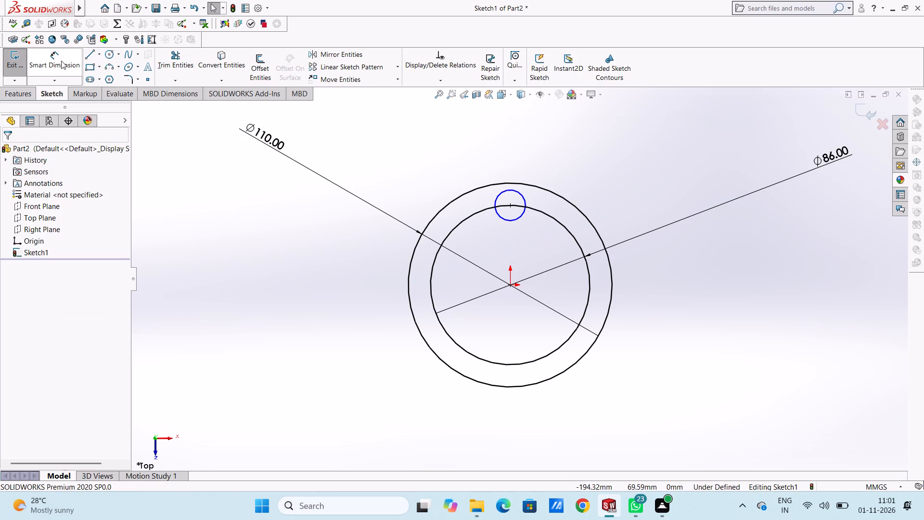
Dimension the small circle's diameter as 10 mm.
{"action": "left_click", "coordinate": [61, 60]}
{"action": "left_click", "coordinate": [521, 192]}
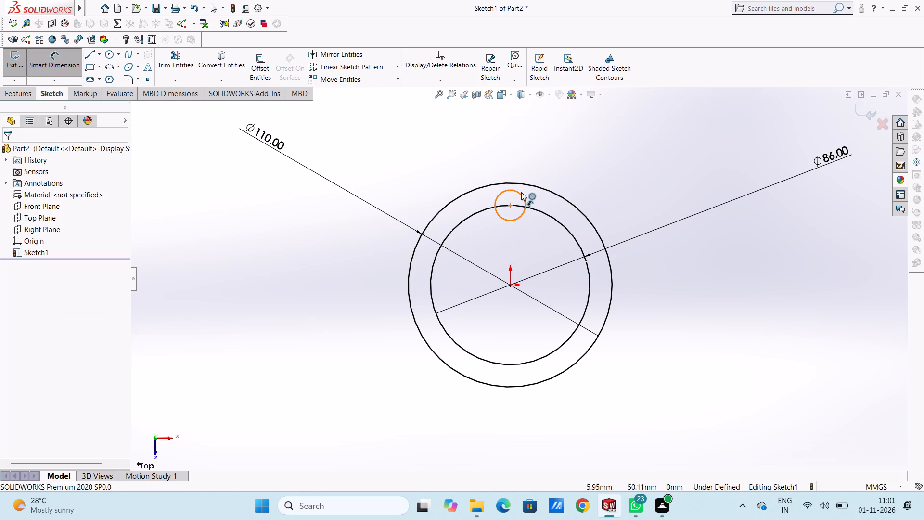
{"action": "left_click", "coordinate": [678, 133]}
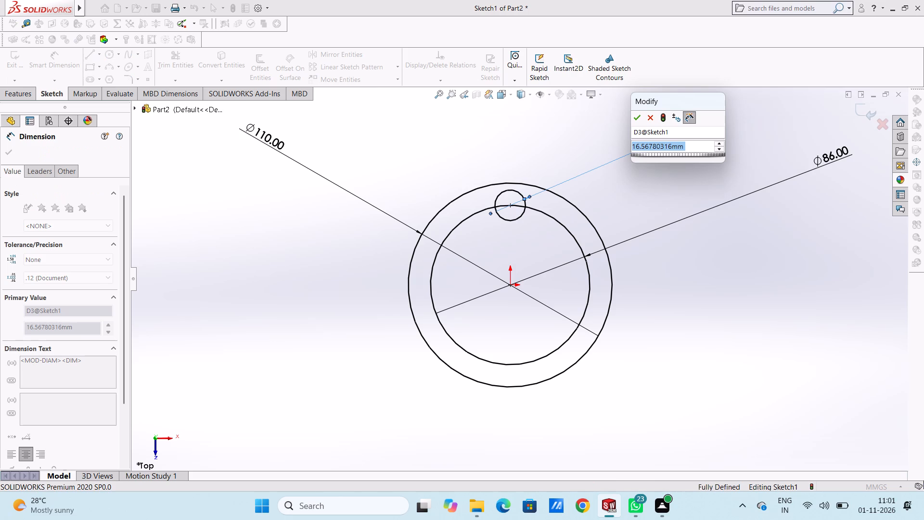
{"action": "type", "text": "10"}
{"action": "key", "text": "Return"}
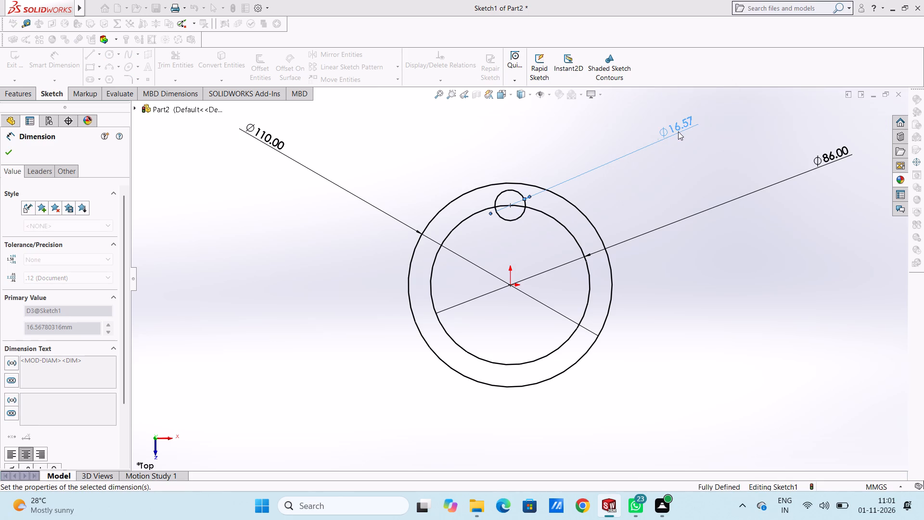
{"action": "left_click", "coordinate": [422, 149]}
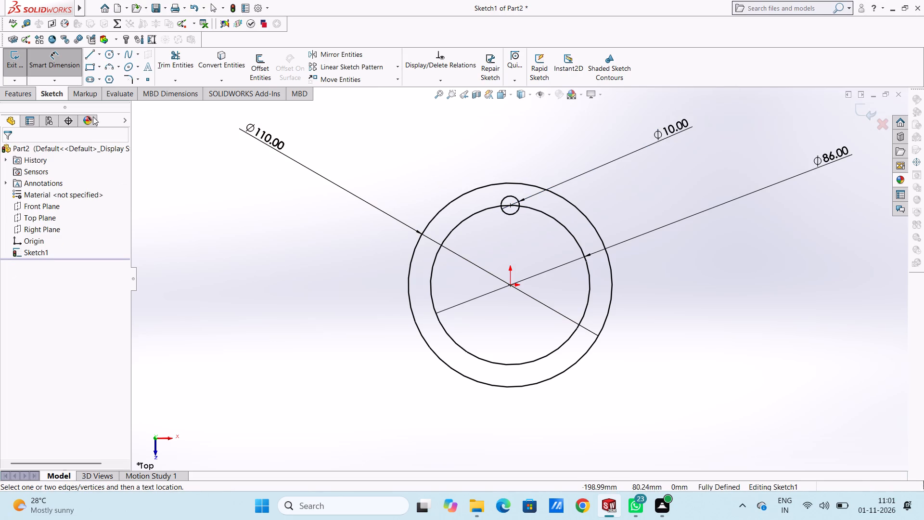
Create a circular sketch pattern of the 10 mm circle about the origin with 6 equally spaced instances over 360 degrees.
{"action": "left_click", "coordinate": [62, 65]}
{"action": "left_click", "coordinate": [513, 216]}
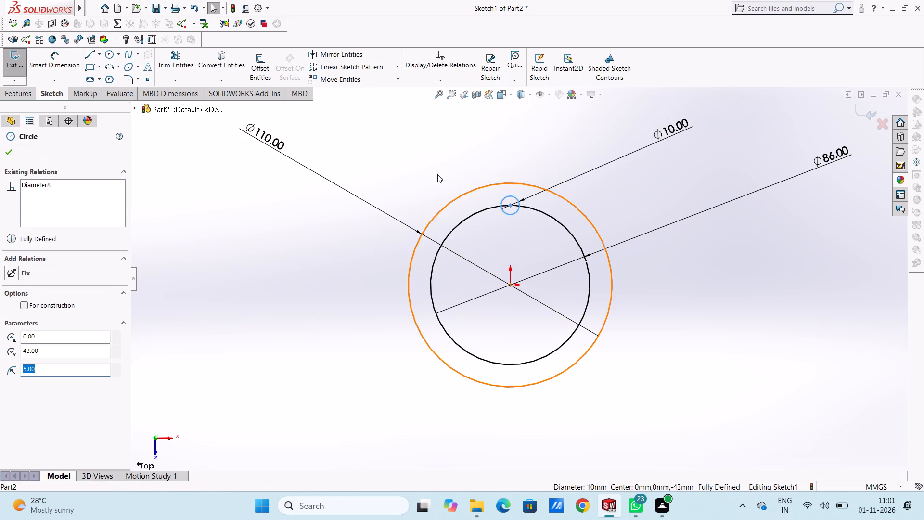
{"action": "left_click", "coordinate": [396, 65]}
{"action": "left_click", "coordinate": [398, 91]}
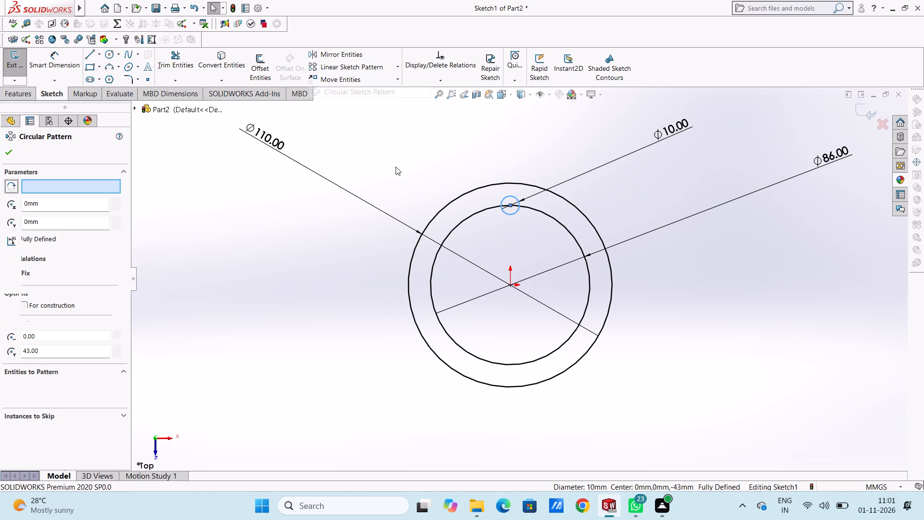
{"action": "double_click", "coordinate": [54, 301]}
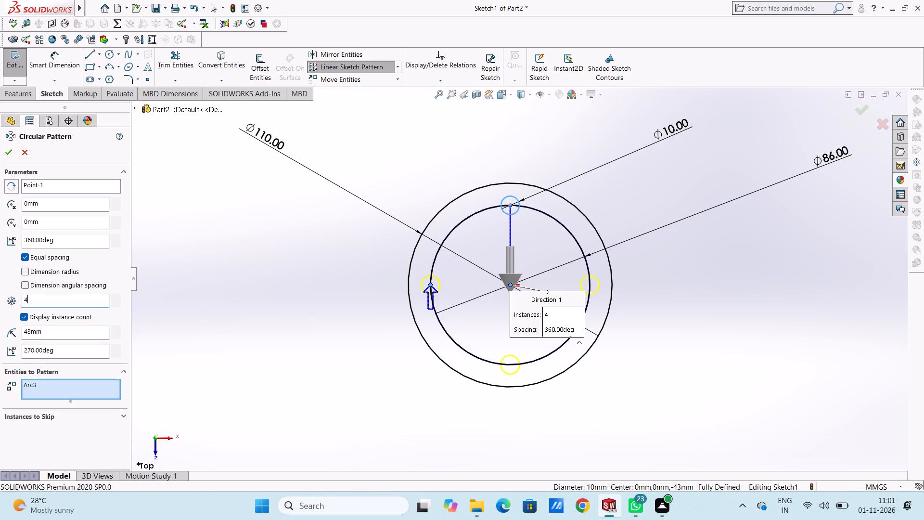
{"action": "key", "text": "6"}
{"action": "key", "text": "Return"}
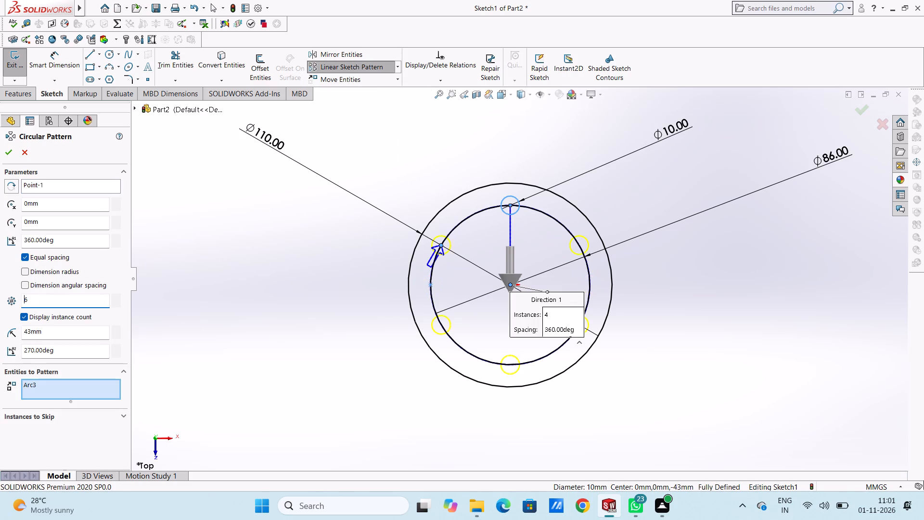
{"action": "left_click", "coordinate": [15, 154]}
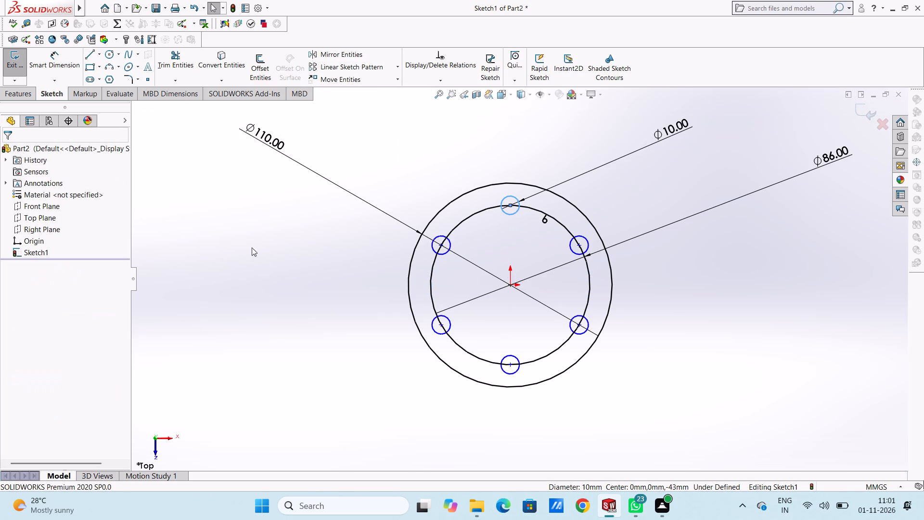
{"action": "left_click", "coordinate": [263, 253]}
Delete the 86 mm circle that passes through the centres of the six small circles.
{"action": "left_click", "coordinate": [488, 210]}
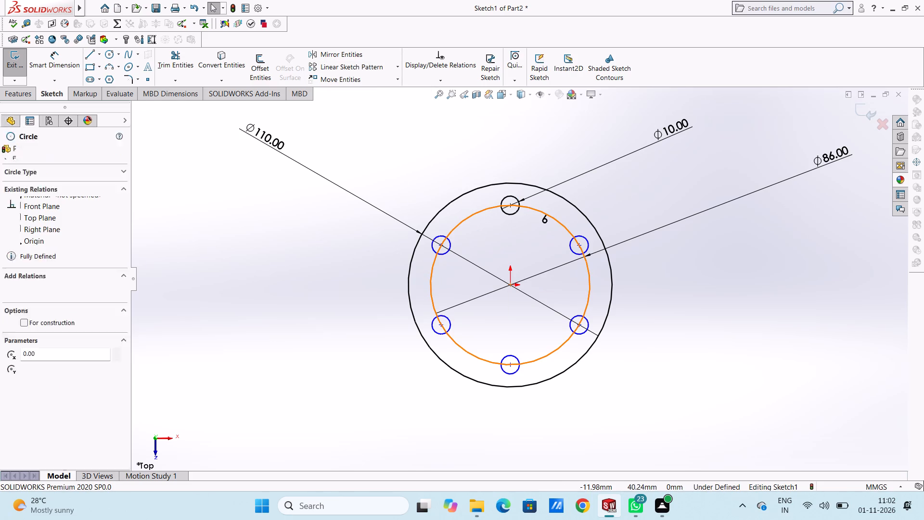
{"action": "right_click", "coordinate": [234, 236]}
{"action": "left_click", "coordinate": [254, 376]}
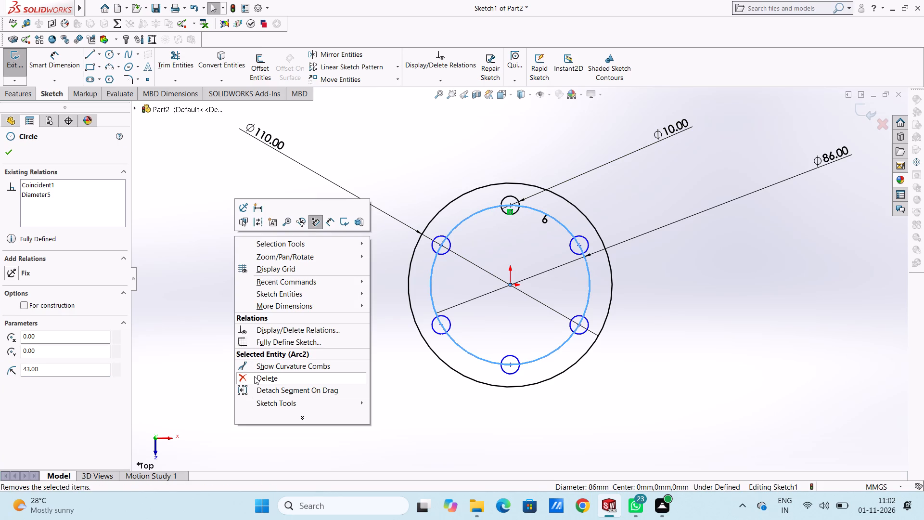
{"action": "left_click", "coordinate": [400, 253]}
Dimension the vertical distance between the origin and the centre of the topmost small circle.
{"action": "scroll", "coordinate": [384, 260], "scroll_direction": "up", "scroll_amount": 3}
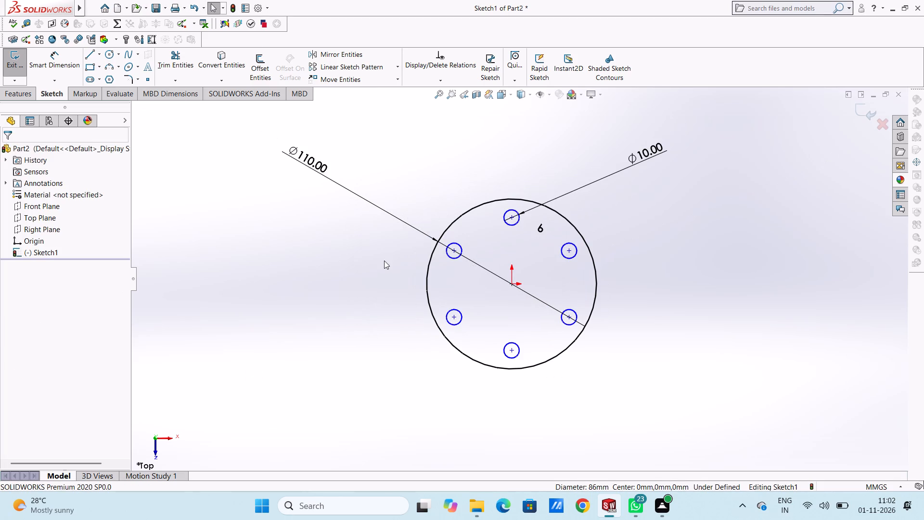
{"action": "left_click", "coordinate": [50, 64]}
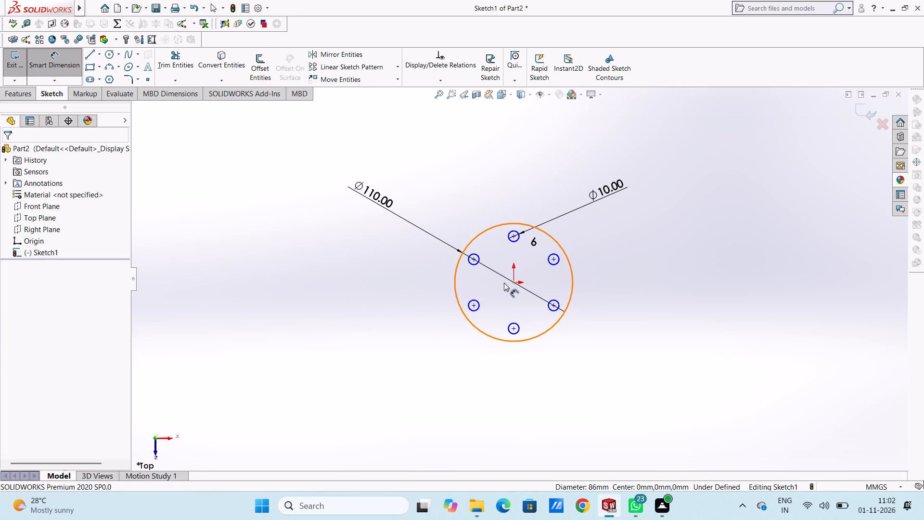
{"action": "left_click", "coordinate": [514, 282]}
{"action": "left_click", "coordinate": [514, 236]}
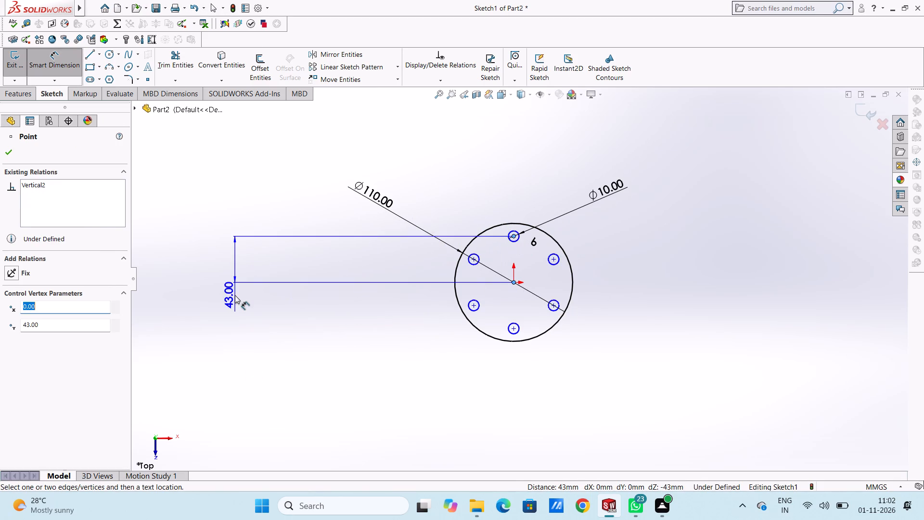
{"action": "left_click", "coordinate": [235, 295]}
{"action": "left_click", "coordinate": [193, 286]}
{"action": "left_click", "coordinate": [193, 244]}
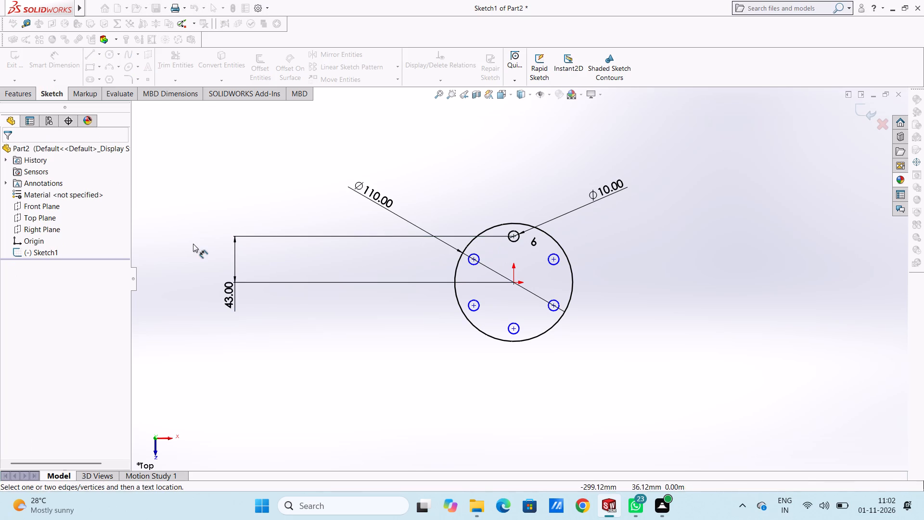
Dimension the horizontal distance between the origin and the centre of the upper-left small circle.
{"action": "left_click", "coordinate": [513, 282]}
{"action": "left_click", "coordinate": [475, 257]}
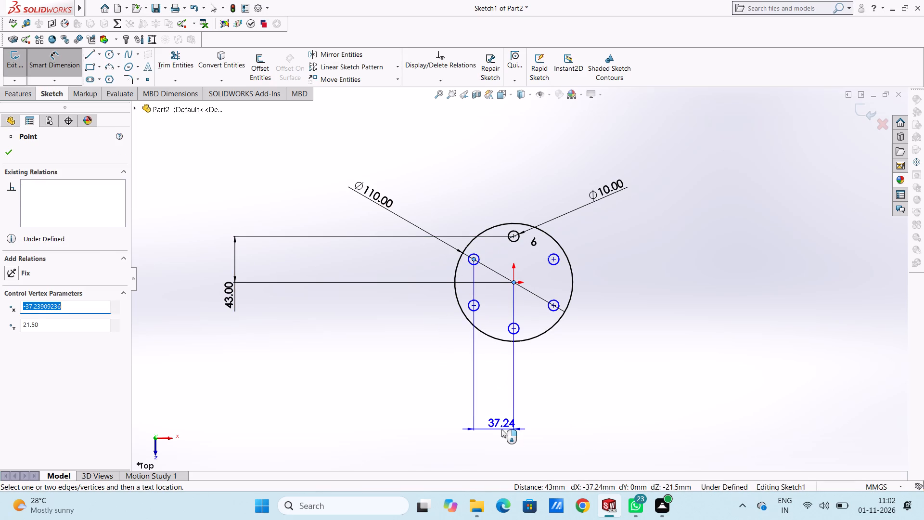
{"action": "left_click", "coordinate": [501, 429]}
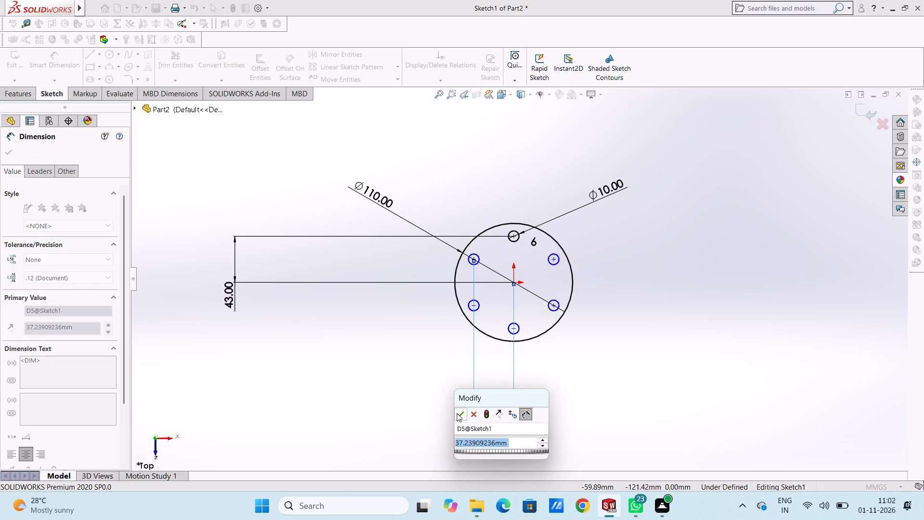
{"action": "left_click", "coordinate": [457, 413]}
{"action": "left_click", "coordinate": [447, 390]}
Dimension the vertical distance between the origin and the centre of the upper-left small circle.
{"action": "left_click", "coordinate": [514, 281]}
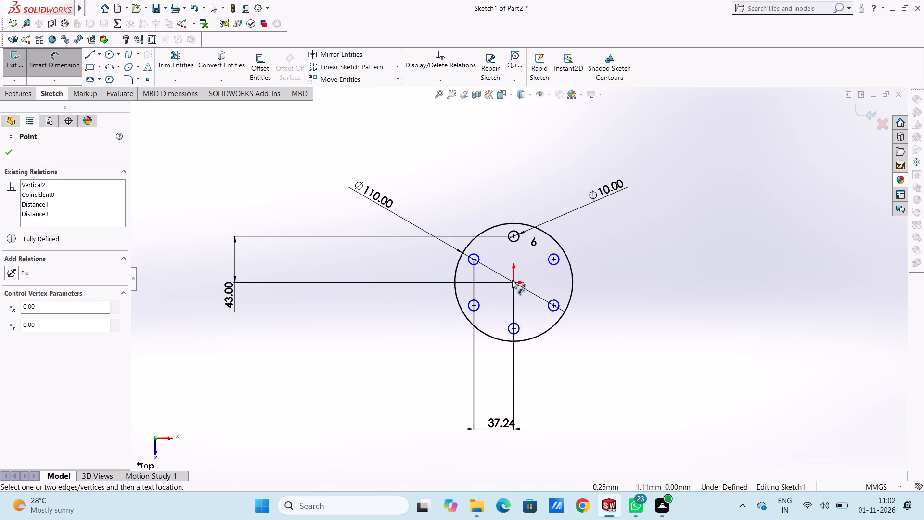
{"action": "left_click", "coordinate": [471, 259]}
{"action": "left_click", "coordinate": [342, 273]}
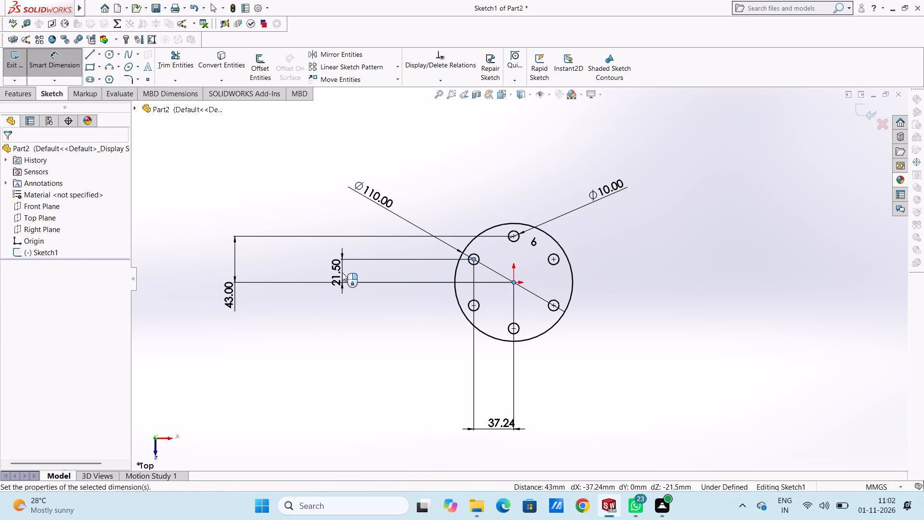
{"action": "left_click", "coordinate": [301, 260]}
{"action": "left_click", "coordinate": [303, 232]}
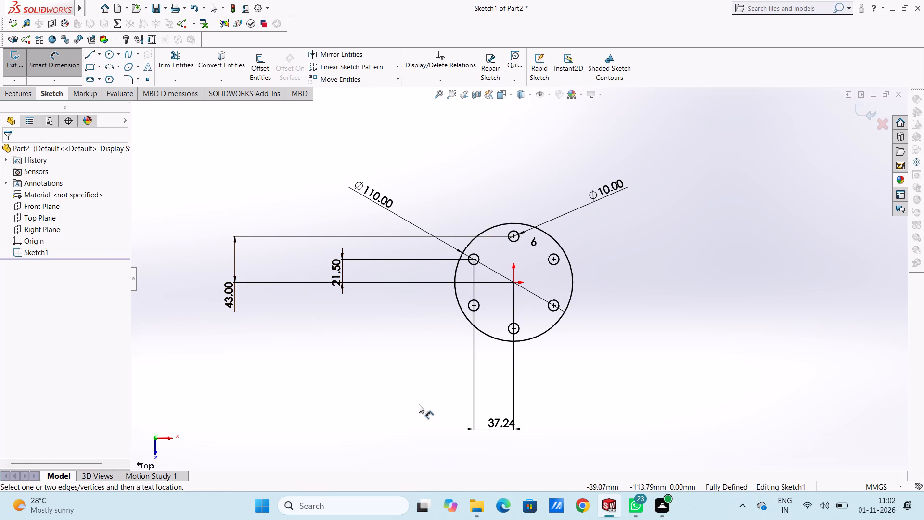
Extrude the circular sketch with its six holes as a blind boss 12 mm deep.
{"action": "scroll", "coordinate": [421, 401], "scroll_direction": "up", "scroll_amount": 3}
{"action": "middle_click_drag", "start_coordinate": [425, 394], "coordinate": [410, 342]}
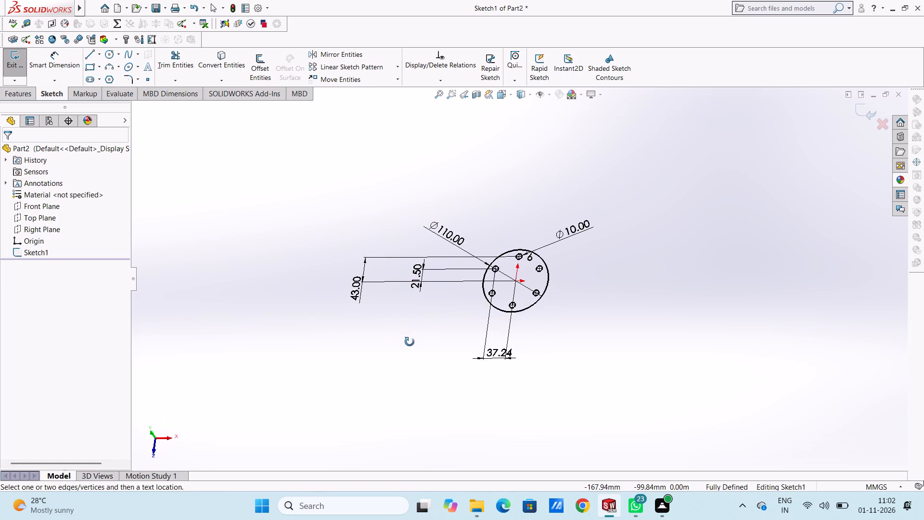
{"action": "middle_click_drag", "start_coordinate": [410, 342], "coordinate": [408, 348]}
{"action": "scroll", "coordinate": [554, 248], "scroll_direction": "down", "scroll_amount": 2}
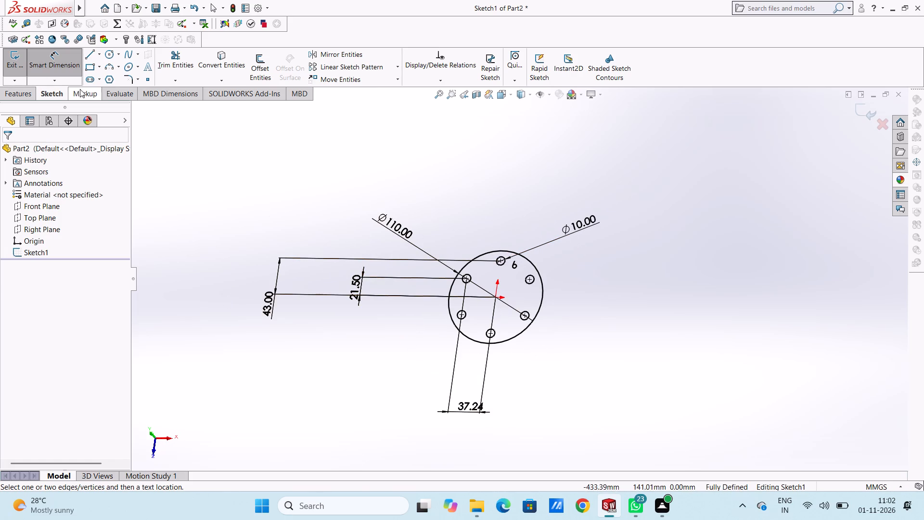
{"action": "left_click", "coordinate": [67, 59]}
{"action": "left_click", "coordinate": [24, 91]}
{"action": "left_click", "coordinate": [19, 64]}
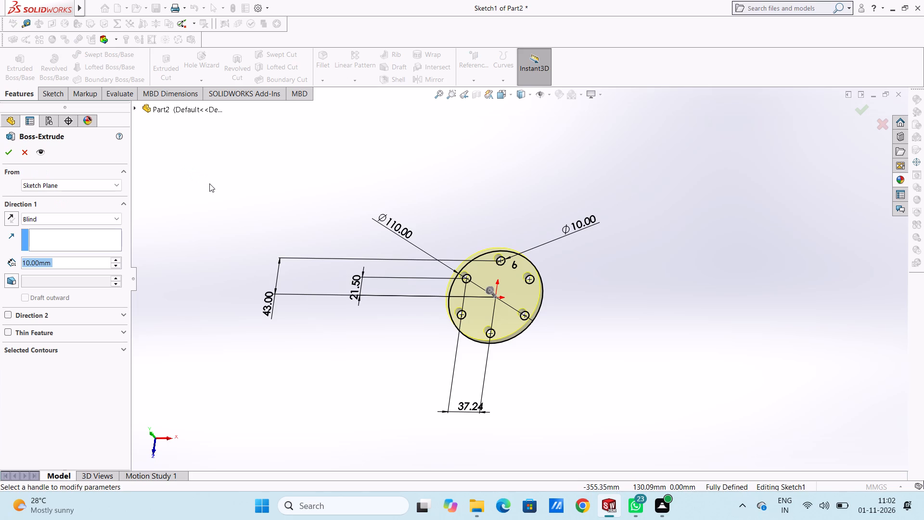
{"action": "type", "text": "12"}
{"action": "key", "text": "Return"}
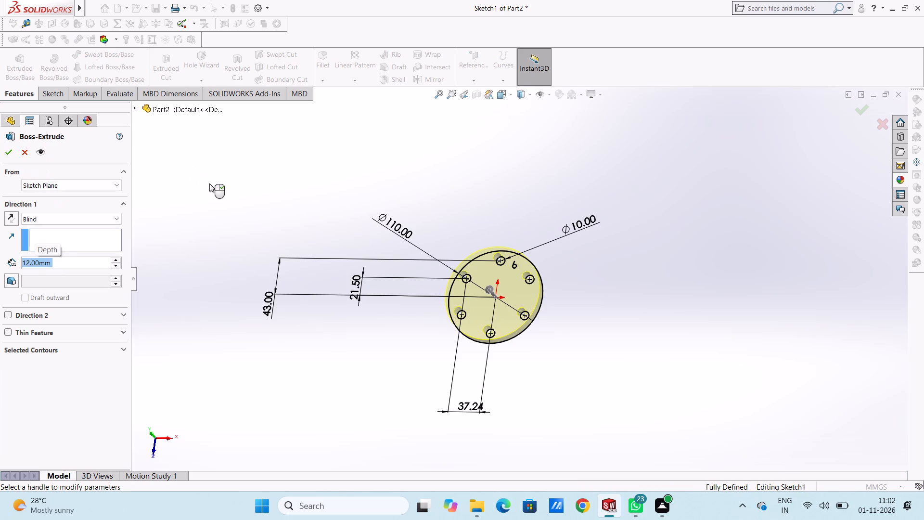
{"action": "left_click", "coordinate": [5, 155]}
{"action": "left_click", "coordinate": [239, 215]}
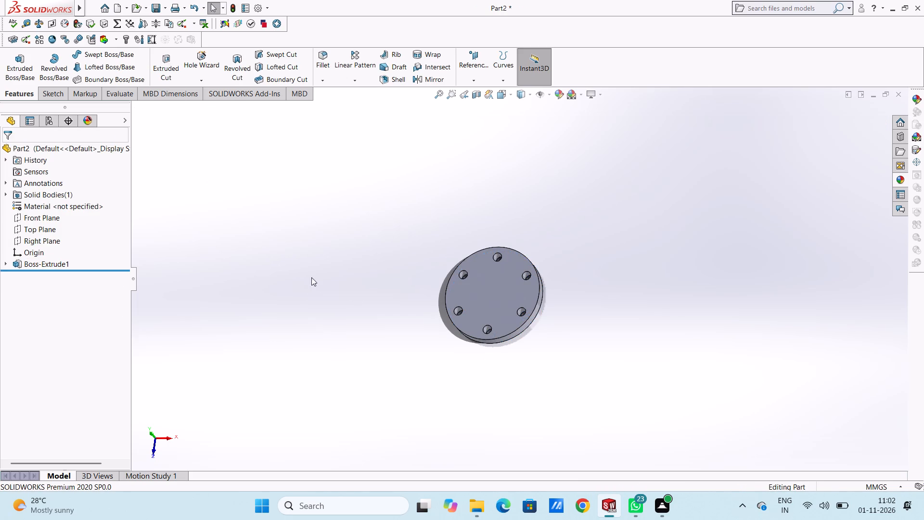
Open a new sketch on the top face of the extruded disc, viewed from the Top orientation.
{"action": "middle_click_drag", "start_coordinate": [319, 287], "coordinate": [341, 280]}
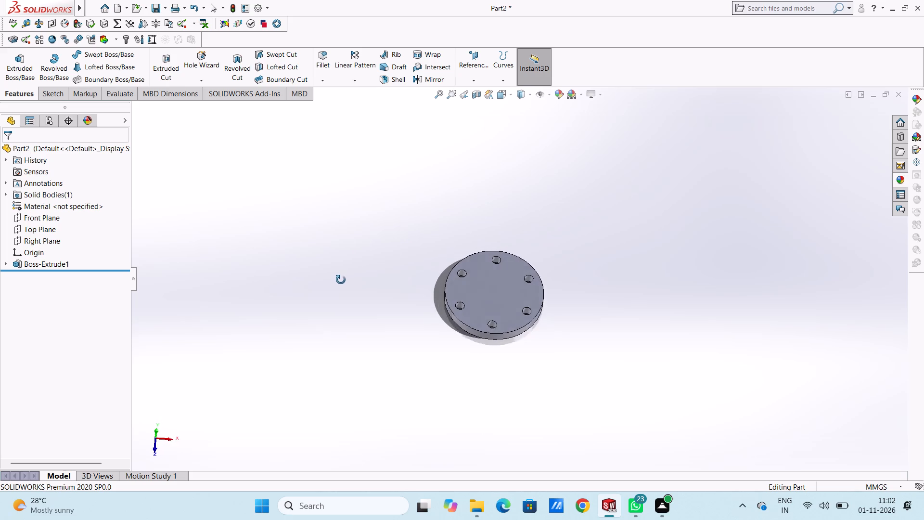
{"action": "middle_click_drag", "start_coordinate": [341, 280], "coordinate": [331, 268]}
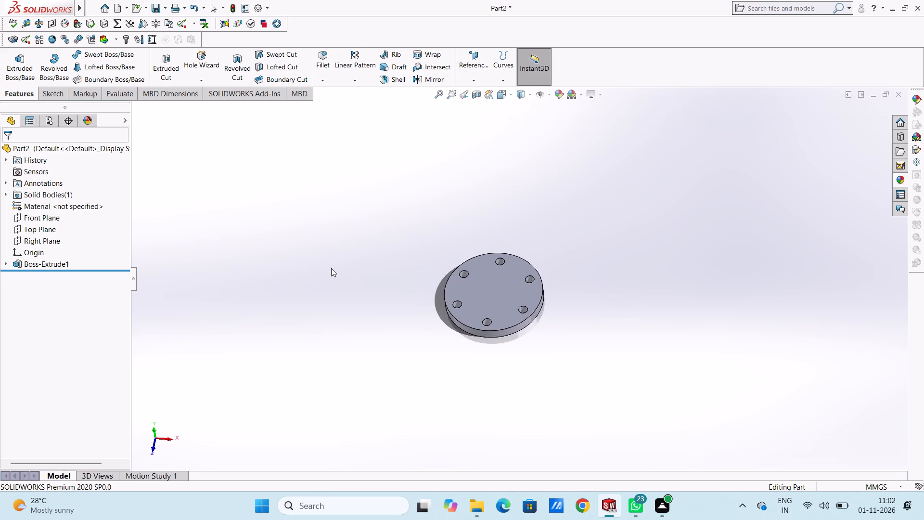
{"action": "middle_click_drag", "start_coordinate": [339, 293], "coordinate": [369, 267]}
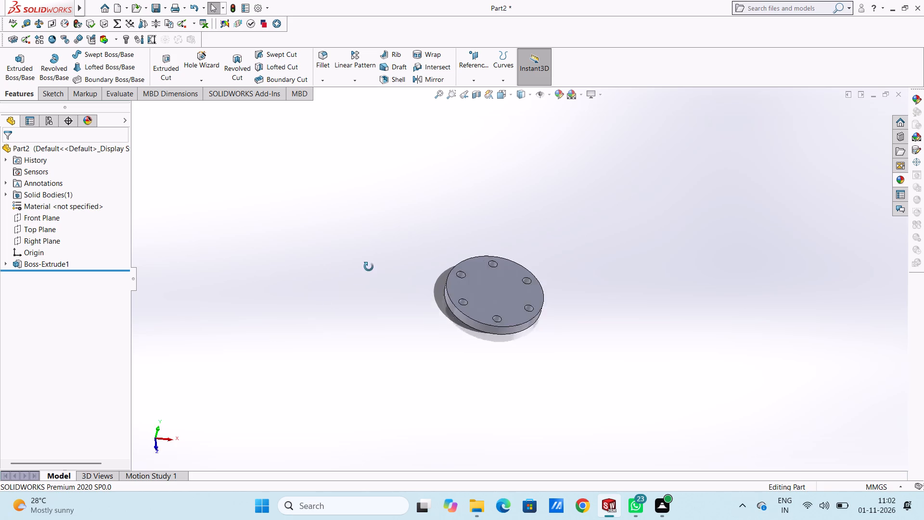
{"action": "middle_click_drag", "start_coordinate": [369, 267], "coordinate": [379, 308]}
{"action": "scroll", "coordinate": [338, 388], "scroll_direction": "down", "scroll_amount": 1}
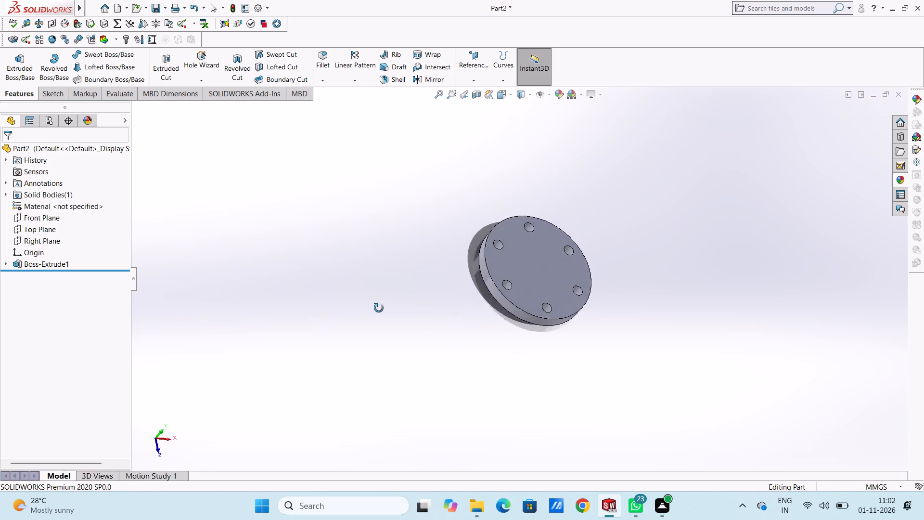
{"action": "middle_click_drag", "start_coordinate": [379, 308], "coordinate": [331, 302]}
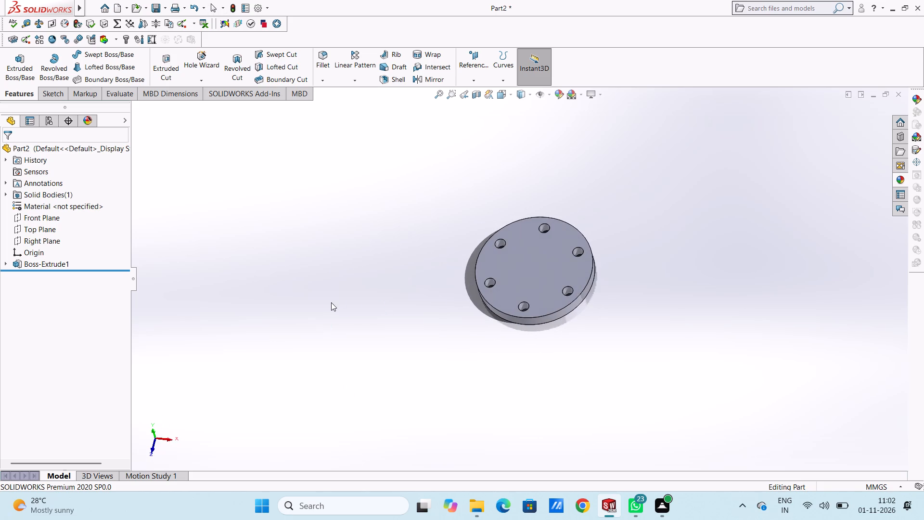
{"action": "key", "text": "ctrl+5"}
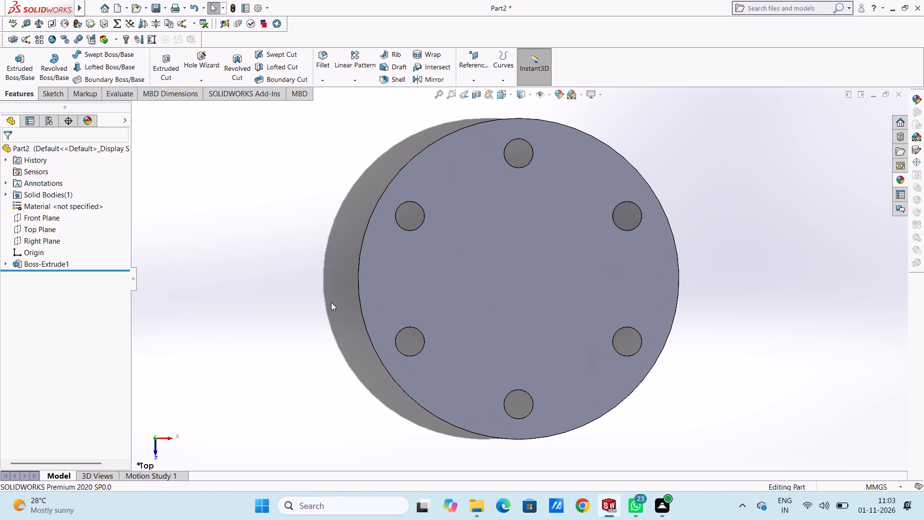
{"action": "scroll", "coordinate": [567, 425], "scroll_direction": "up", "scroll_amount": 5}
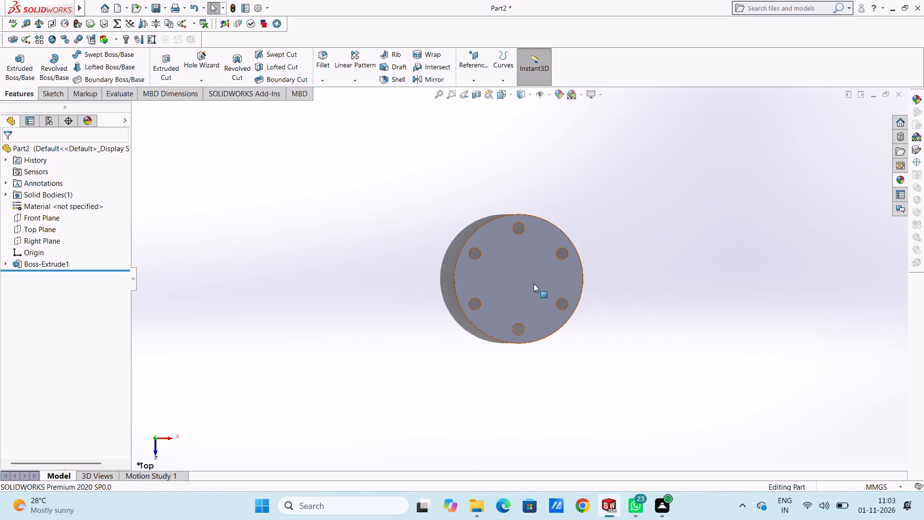
{"action": "left_click", "coordinate": [534, 284]}
{"action": "left_click", "coordinate": [577, 253]}
{"action": "left_click", "coordinate": [577, 233]}
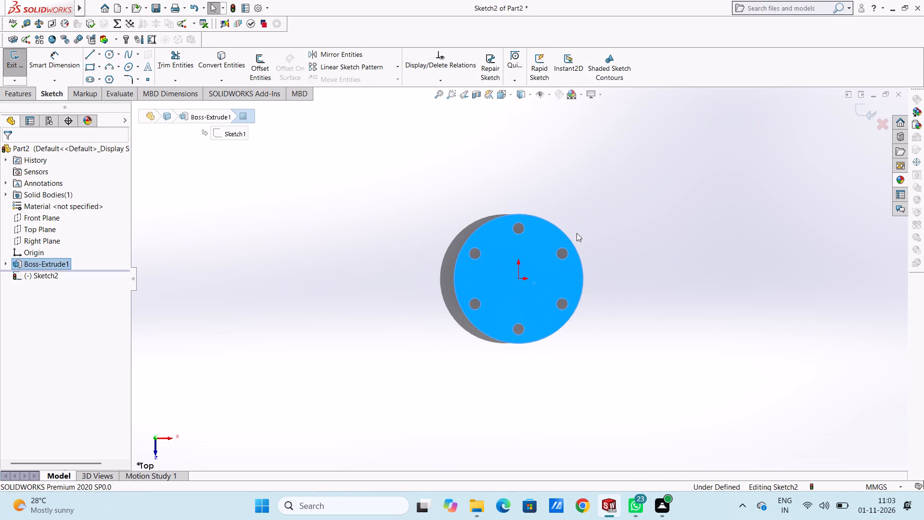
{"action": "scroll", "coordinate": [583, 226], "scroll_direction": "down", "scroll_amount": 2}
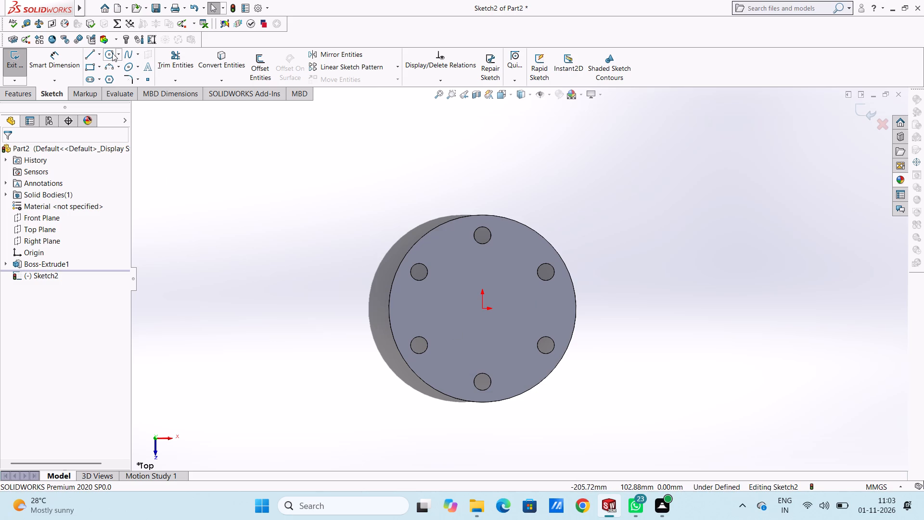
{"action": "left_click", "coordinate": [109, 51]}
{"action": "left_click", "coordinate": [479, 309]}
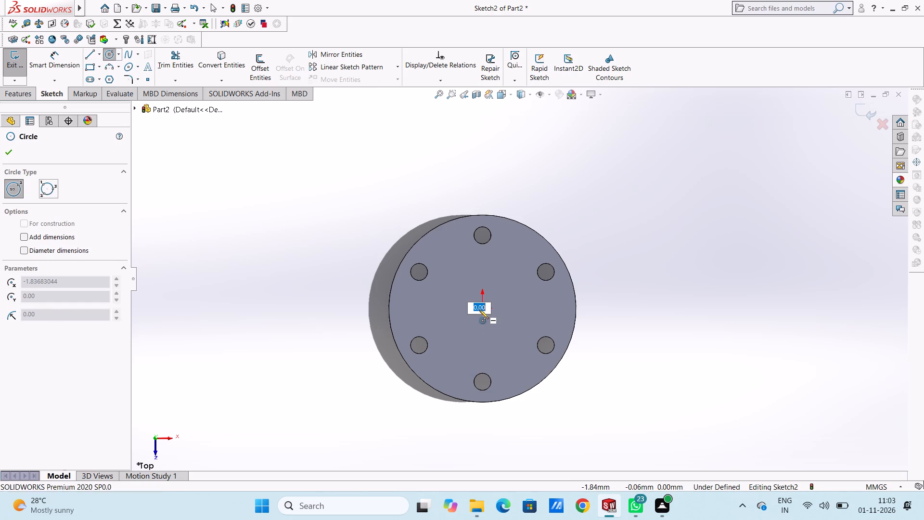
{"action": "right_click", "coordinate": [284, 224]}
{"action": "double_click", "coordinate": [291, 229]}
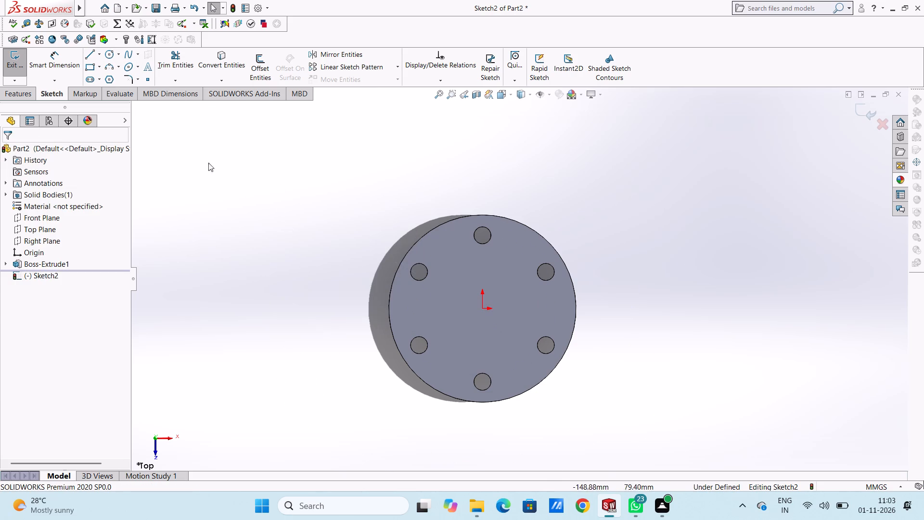
Sketch a circle of about 27 mm radius centred on the origin on the disc's top face.
{"action": "left_click", "coordinate": [109, 54]}
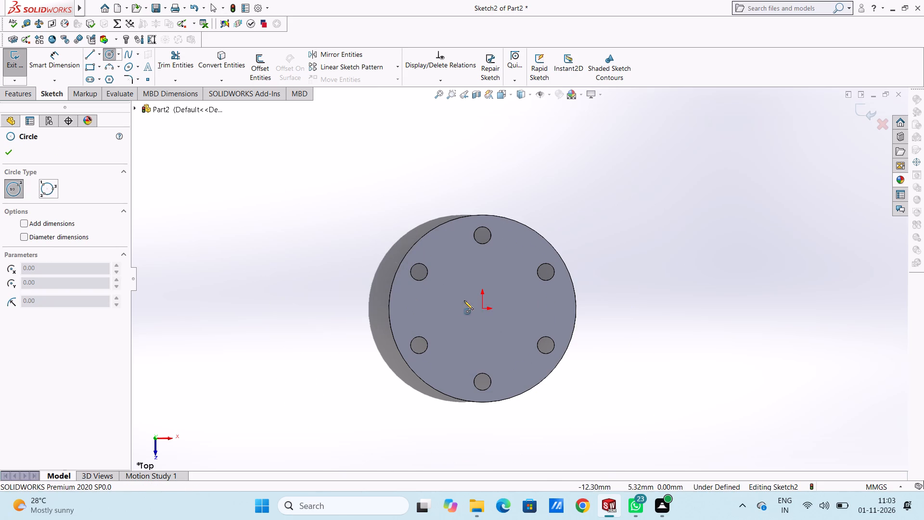
{"action": "left_click", "coordinate": [482, 310]}
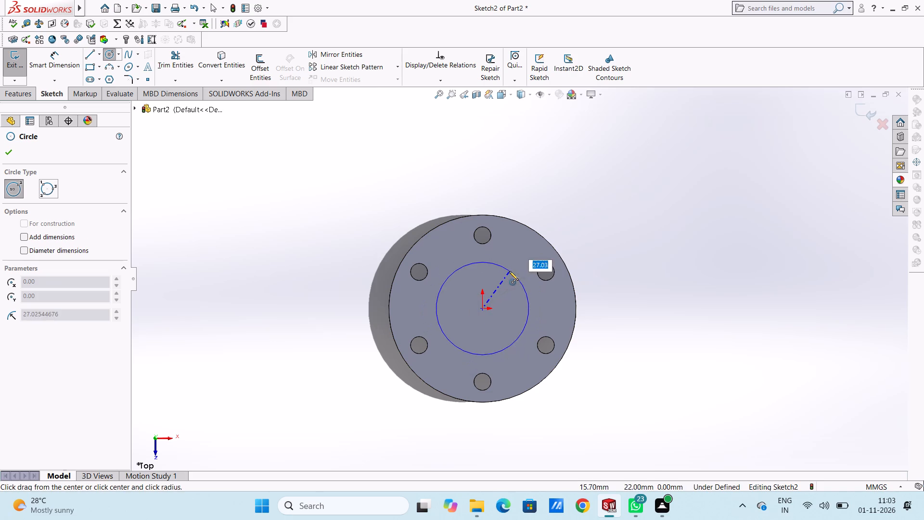
{"action": "left_click", "coordinate": [509, 271]}
{"action": "right_click", "coordinate": [301, 204]}
{"action": "double_click", "coordinate": [302, 209]}
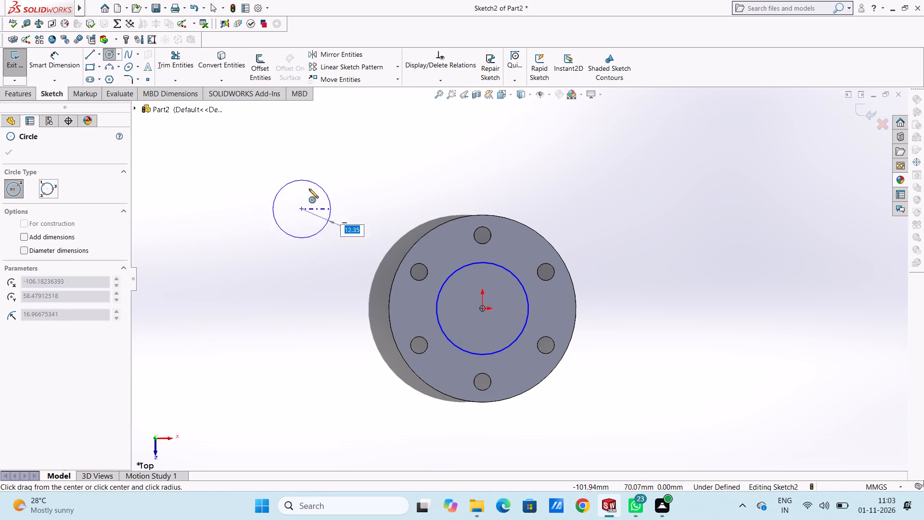
{"action": "right_click_drag", "start_coordinate": [307, 184], "coordinate": [306, 180]}
{"action": "double_click", "coordinate": [316, 187]}
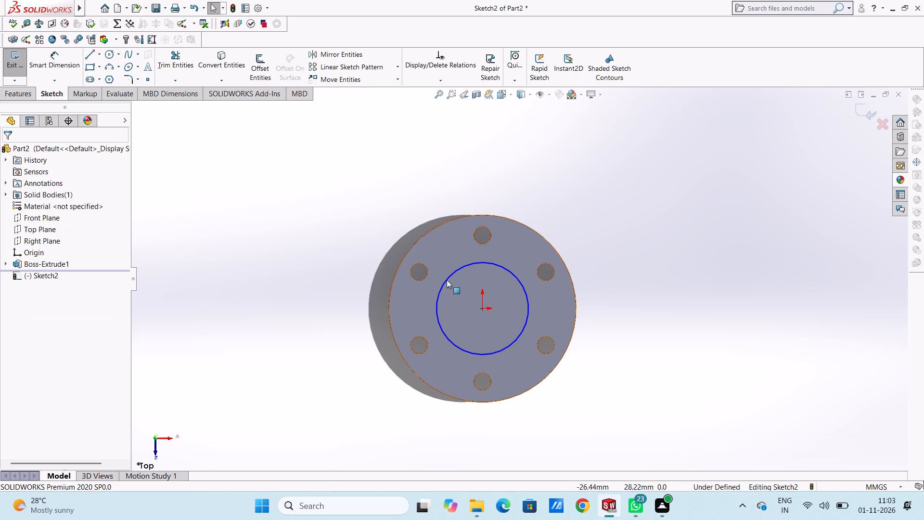
Dimension the central circle's diameter as 62 mm.
{"action": "scroll", "coordinate": [481, 320], "scroll_direction": "up", "scroll_amount": 1}
{"action": "scroll", "coordinate": [524, 323], "scroll_direction": "down", "scroll_amount": 2}
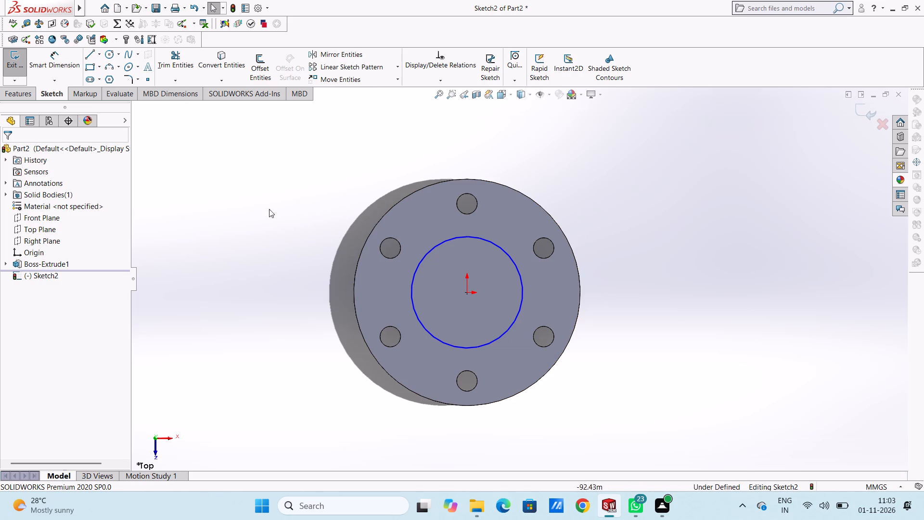
{"action": "left_click", "coordinate": [71, 59]}
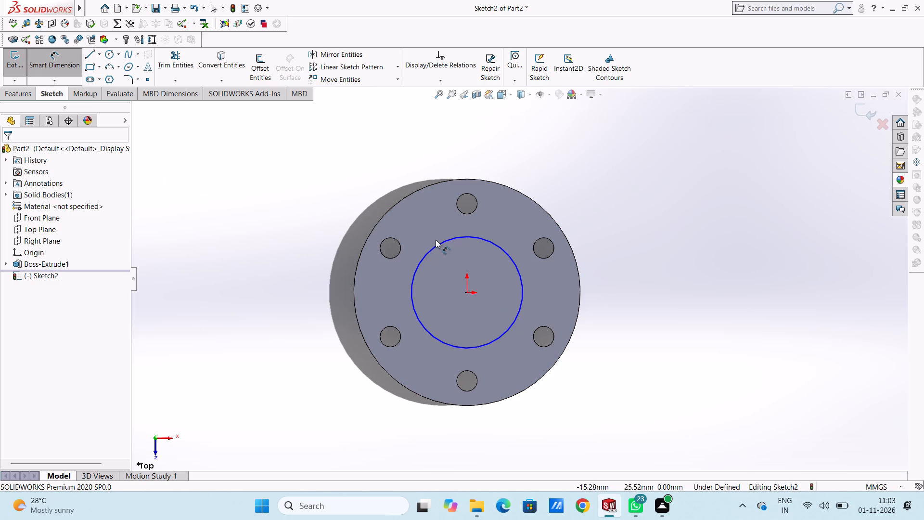
{"action": "left_click", "coordinate": [437, 246]}
{"action": "left_click", "coordinate": [733, 174]}
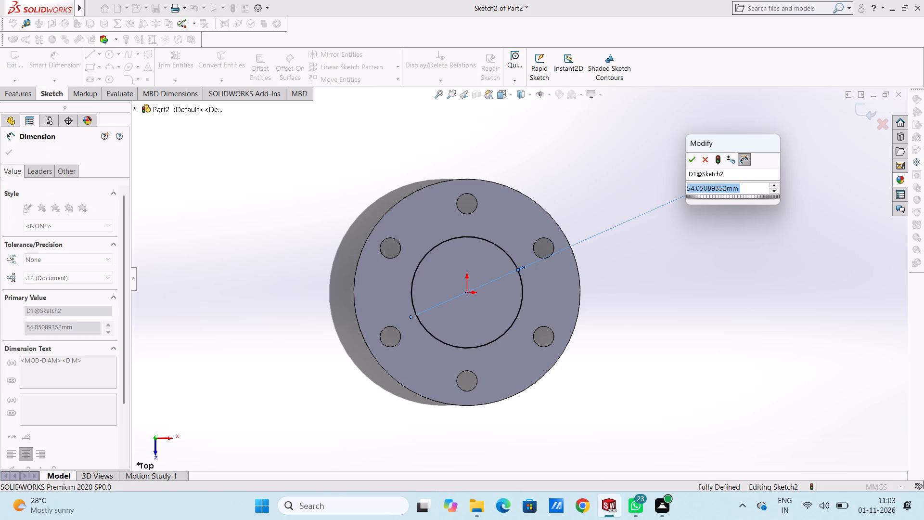
{"action": "type", "text": "62"}
{"action": "key", "text": "Return"}
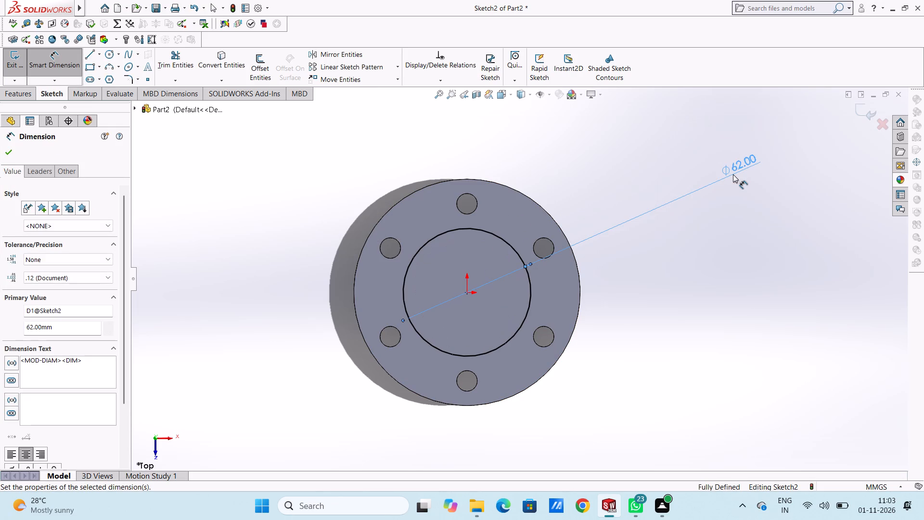
{"action": "left_click", "coordinate": [207, 286]}
{"action": "scroll", "coordinate": [272, 294], "scroll_direction": "up", "scroll_amount": 4}
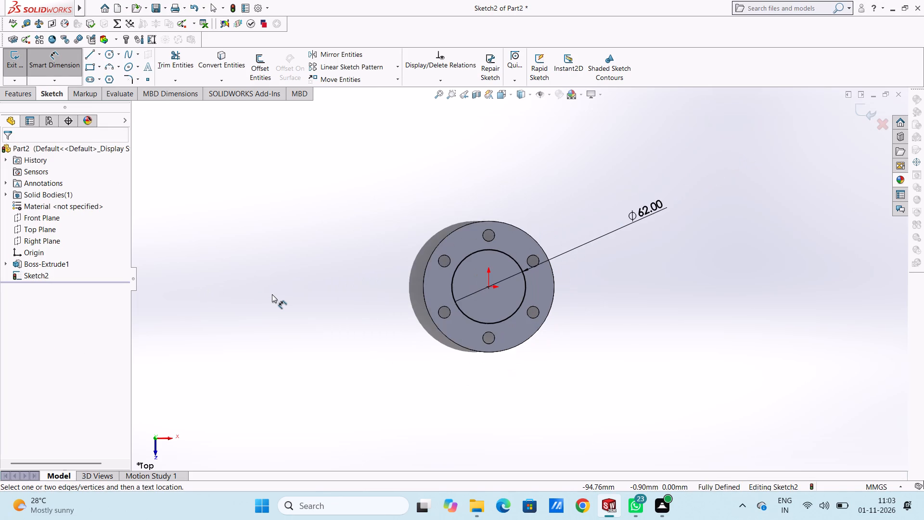
{"action": "left_click", "coordinate": [55, 60]}
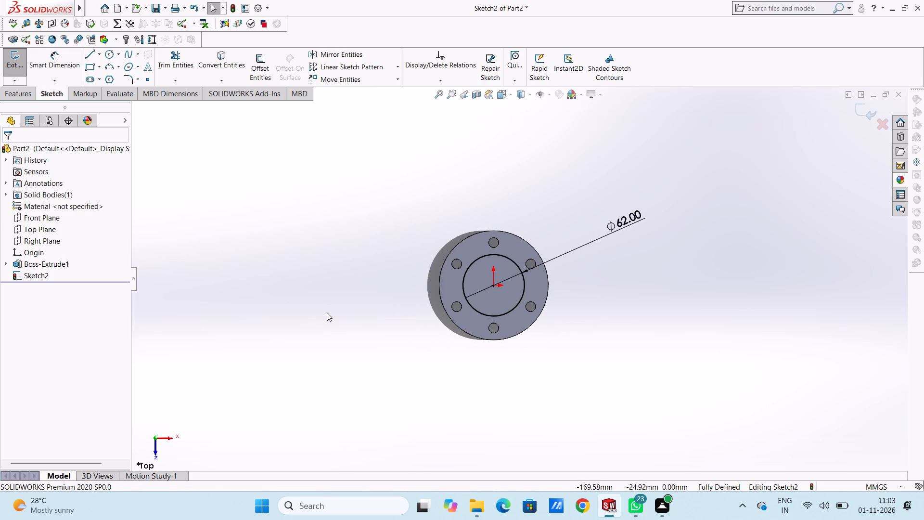
Extrude the 62 mm circle as a blind boss 120 mm deep, merged with the disc.
{"action": "middle_click_drag", "start_coordinate": [327, 312], "coordinate": [337, 207]}
{"action": "left_click", "coordinate": [23, 93]}
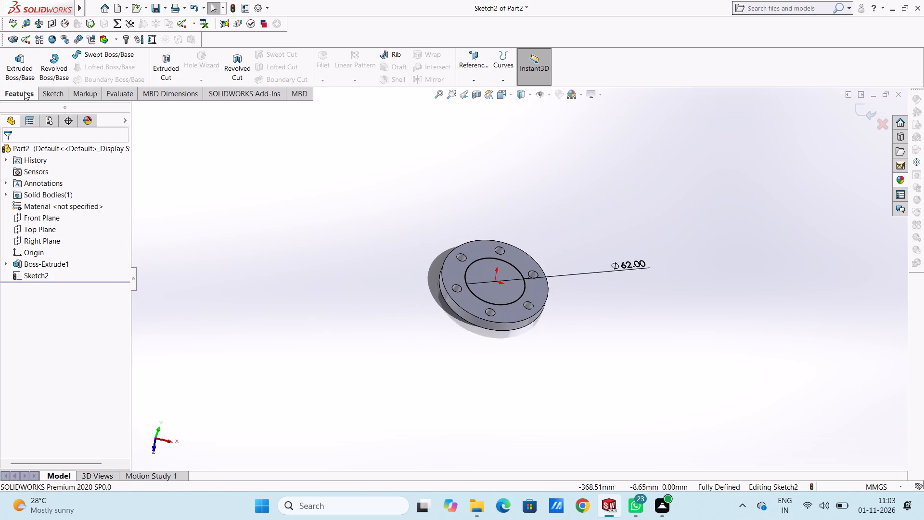
{"action": "left_click", "coordinate": [19, 71]}
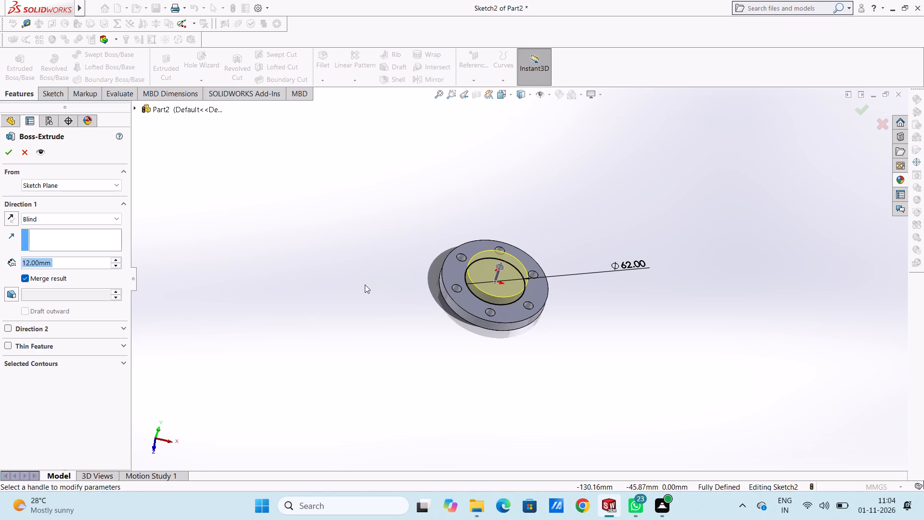
{"action": "type", "text": "120"}
{"action": "key", "text": "Return"}
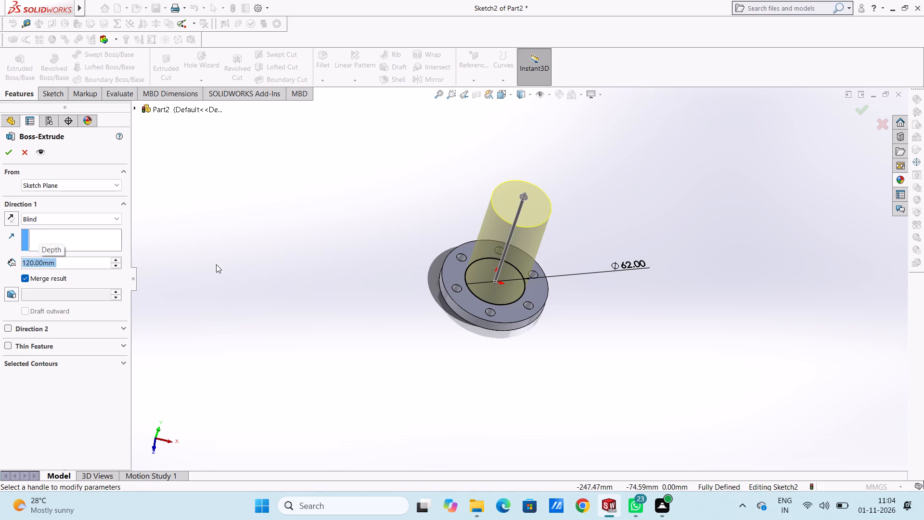
{"action": "left_click", "coordinate": [7, 157]}
{"action": "left_click", "coordinate": [295, 278]}
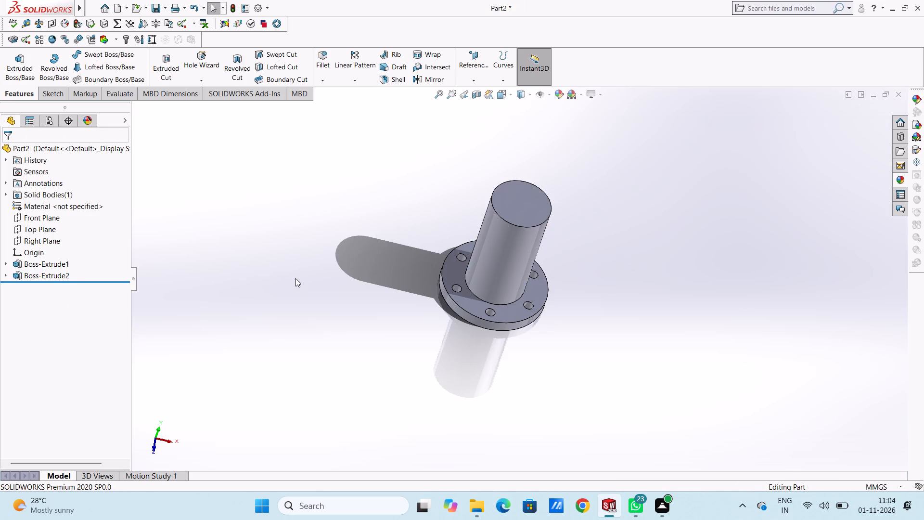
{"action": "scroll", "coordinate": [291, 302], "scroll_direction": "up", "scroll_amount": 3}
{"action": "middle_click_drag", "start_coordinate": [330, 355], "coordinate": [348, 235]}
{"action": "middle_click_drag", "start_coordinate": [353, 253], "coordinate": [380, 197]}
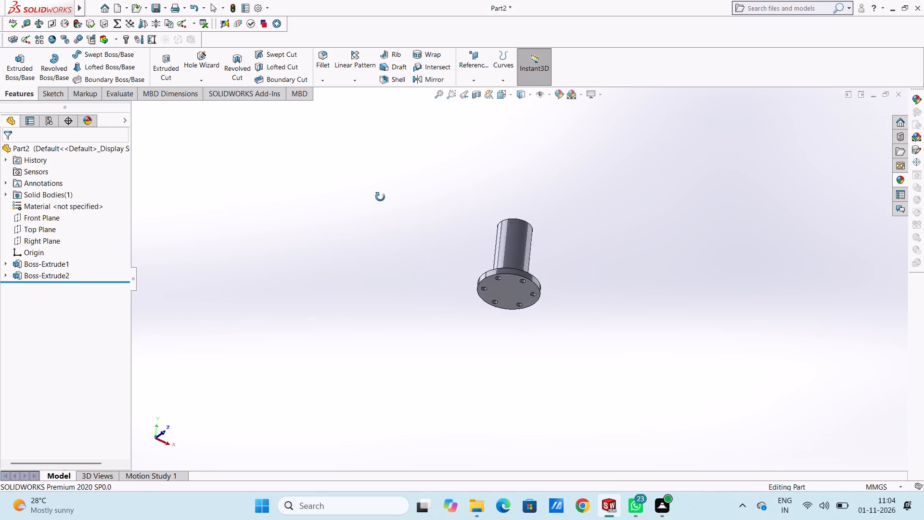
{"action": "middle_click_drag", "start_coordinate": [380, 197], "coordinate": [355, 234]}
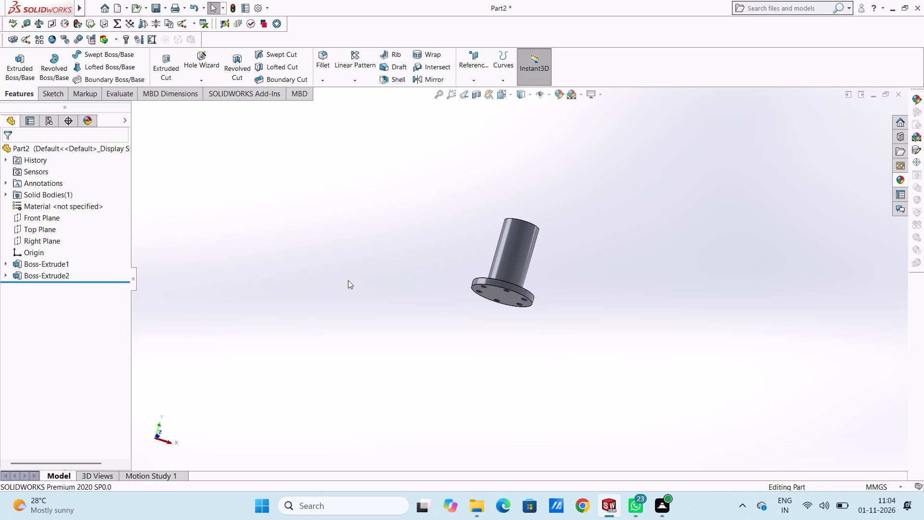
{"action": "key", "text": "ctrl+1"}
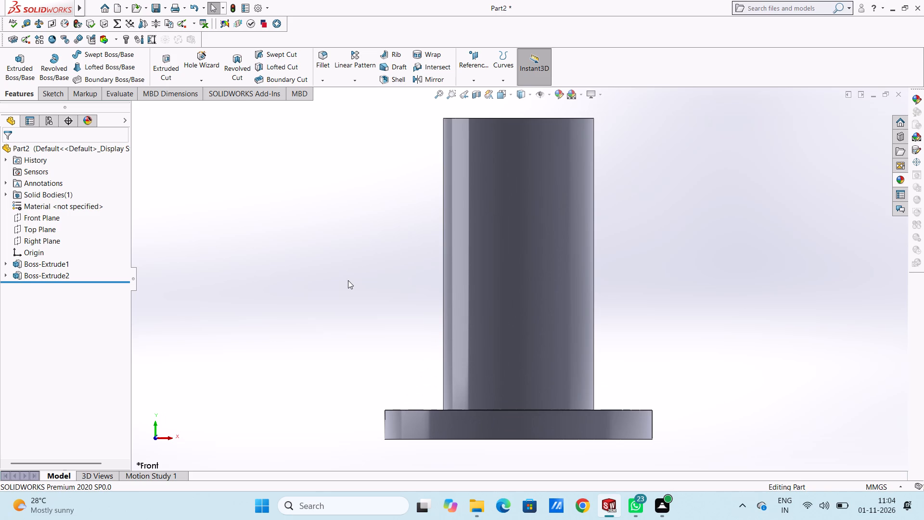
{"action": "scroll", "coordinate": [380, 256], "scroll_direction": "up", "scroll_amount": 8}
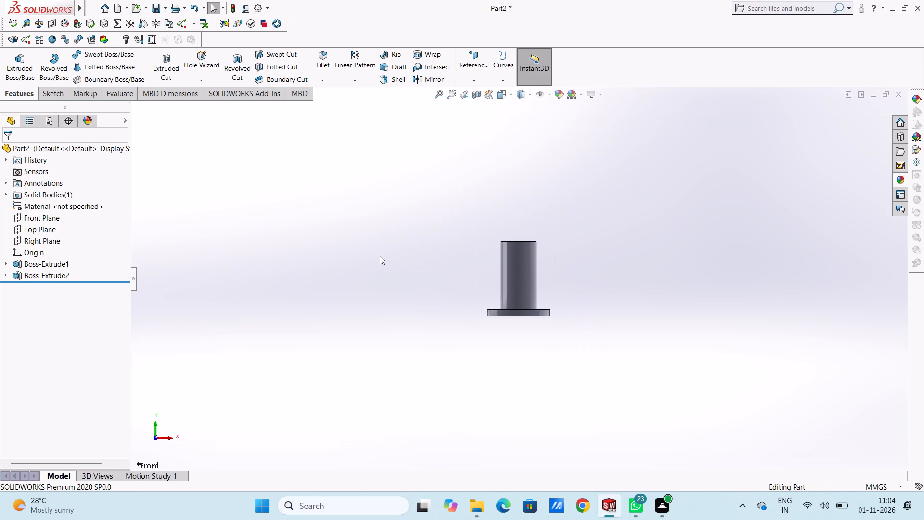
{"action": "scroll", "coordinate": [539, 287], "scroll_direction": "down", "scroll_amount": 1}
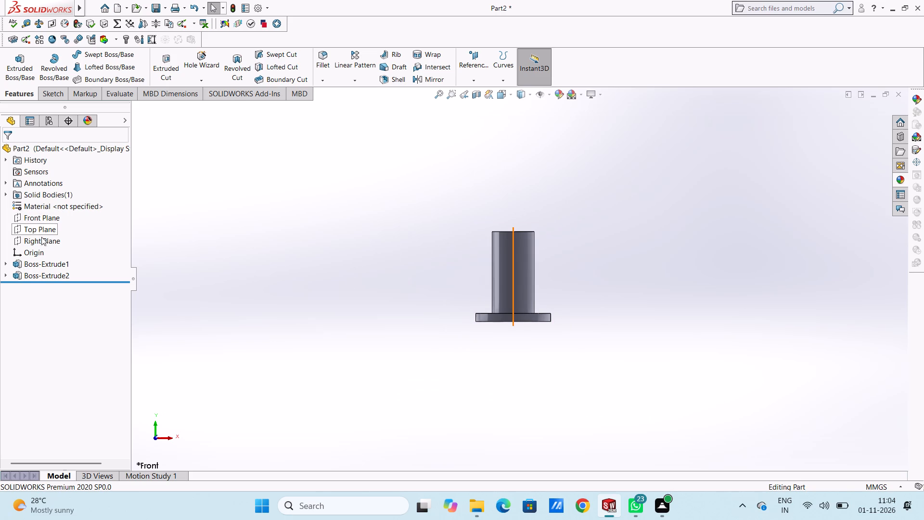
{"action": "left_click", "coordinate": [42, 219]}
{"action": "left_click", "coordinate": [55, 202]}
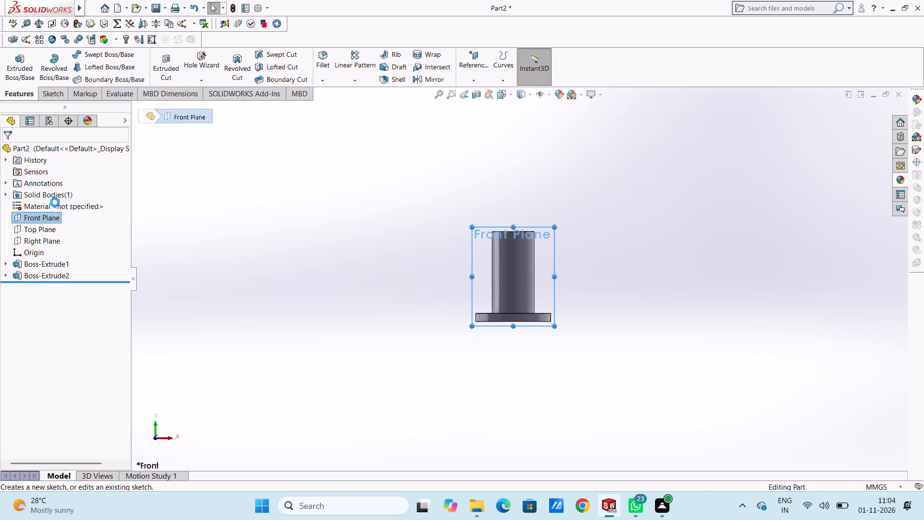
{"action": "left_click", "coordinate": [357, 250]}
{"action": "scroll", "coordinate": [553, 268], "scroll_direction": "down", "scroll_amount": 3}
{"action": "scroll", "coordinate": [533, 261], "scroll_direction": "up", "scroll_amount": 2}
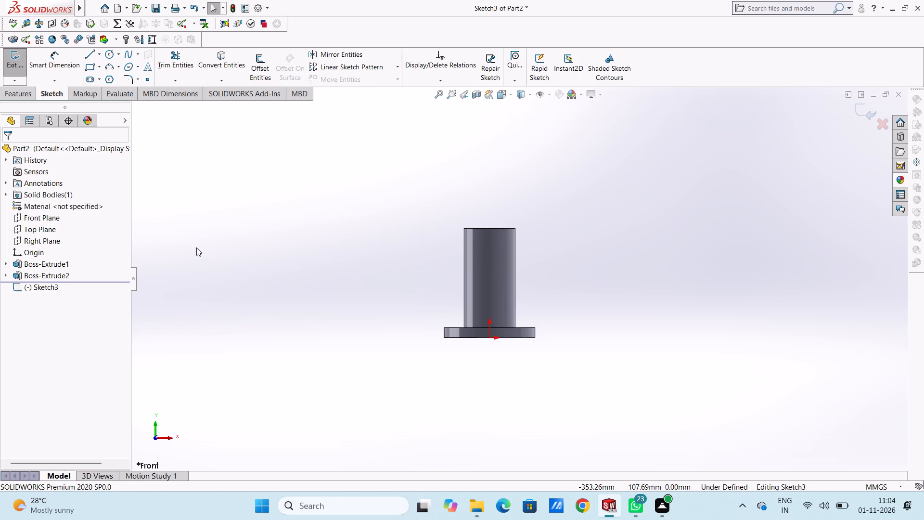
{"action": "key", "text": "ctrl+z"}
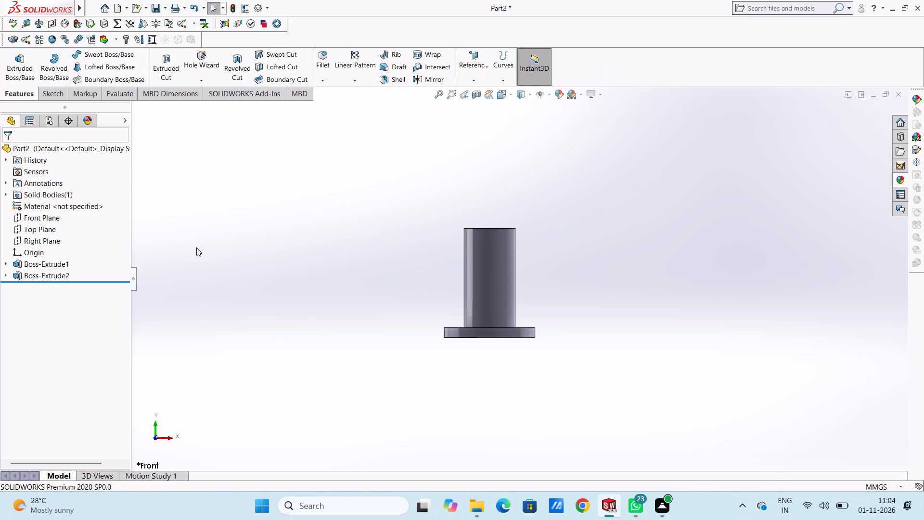
Open a new sketch on the Right Plane, viewed from the Right orientation.
{"action": "left_click", "coordinate": [32, 240]}
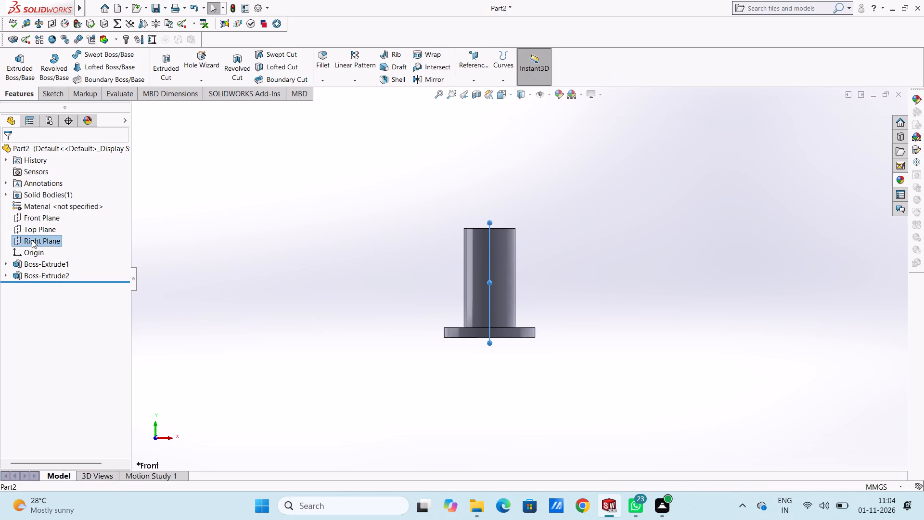
{"action": "left_click", "coordinate": [41, 224]}
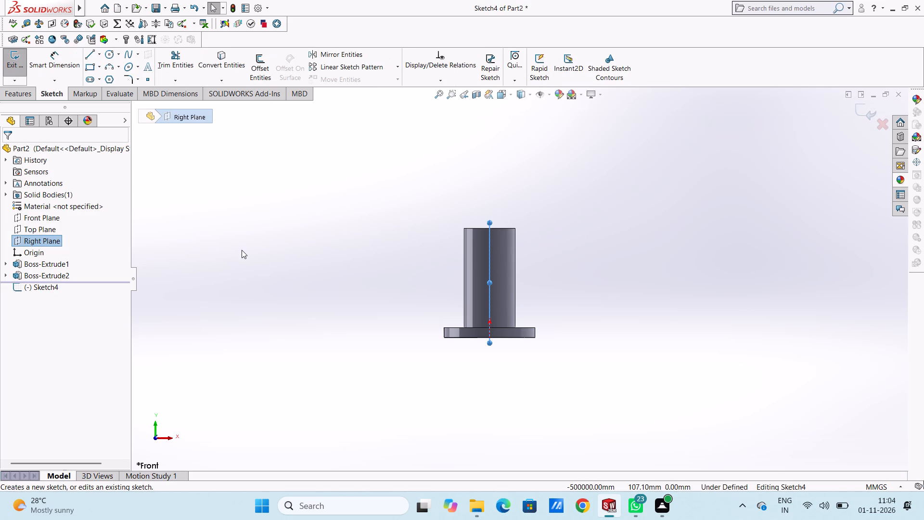
{"action": "left_click", "coordinate": [242, 250]}
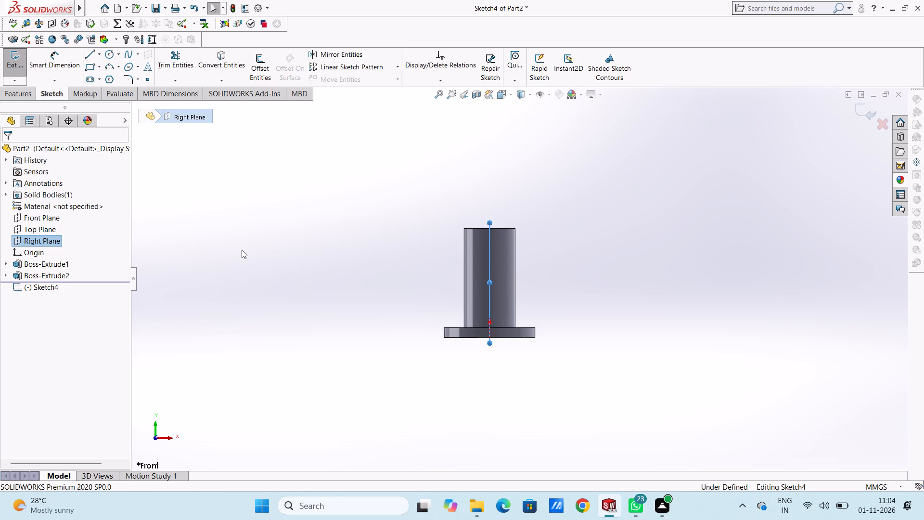
{"action": "key", "text": "ctrl+4"}
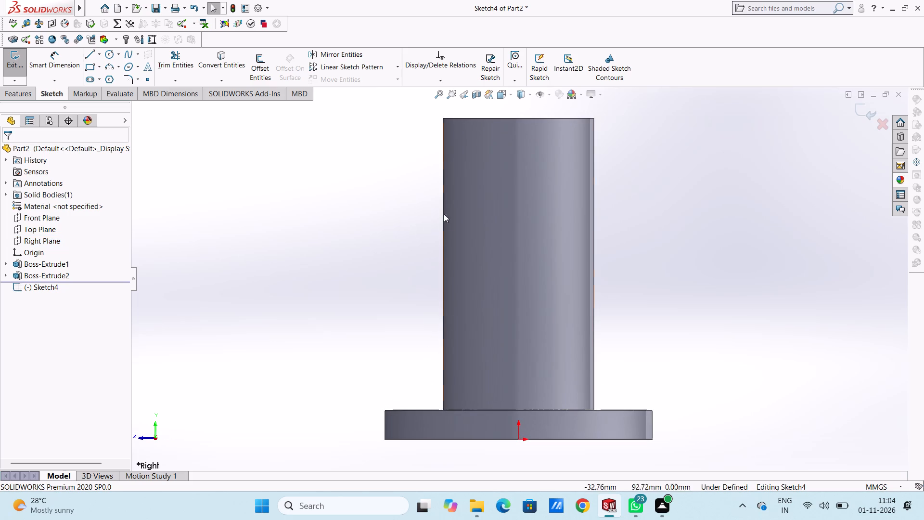
{"action": "scroll", "coordinate": [445, 214], "scroll_direction": "up", "scroll_amount": 5}
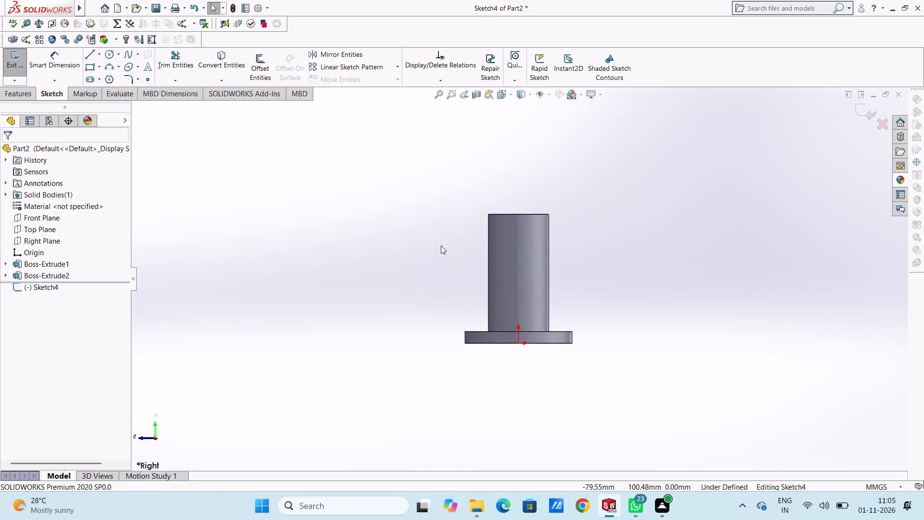
Sketch a circle about 47 mm in diameter on the cylinder's centreline, centred about 95 mm above the origin.
{"action": "left_click", "coordinate": [106, 54]}
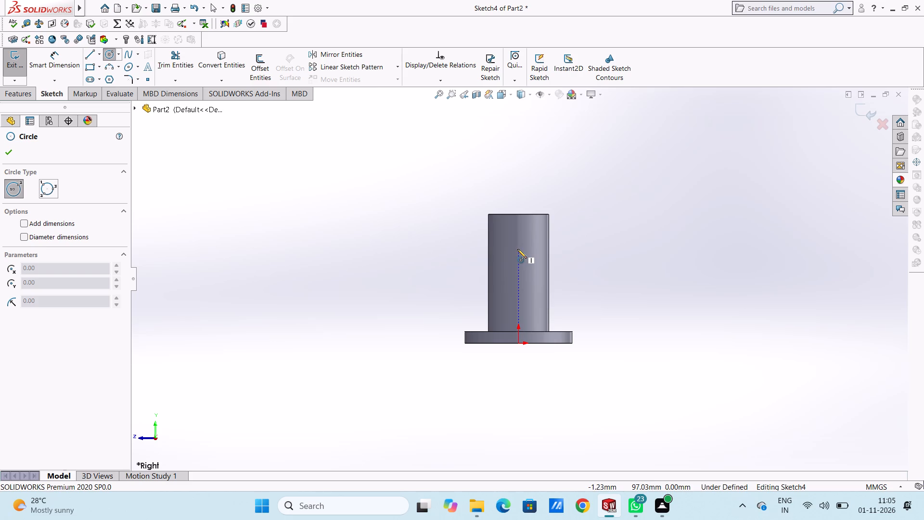
{"action": "left_click", "coordinate": [517, 250]}
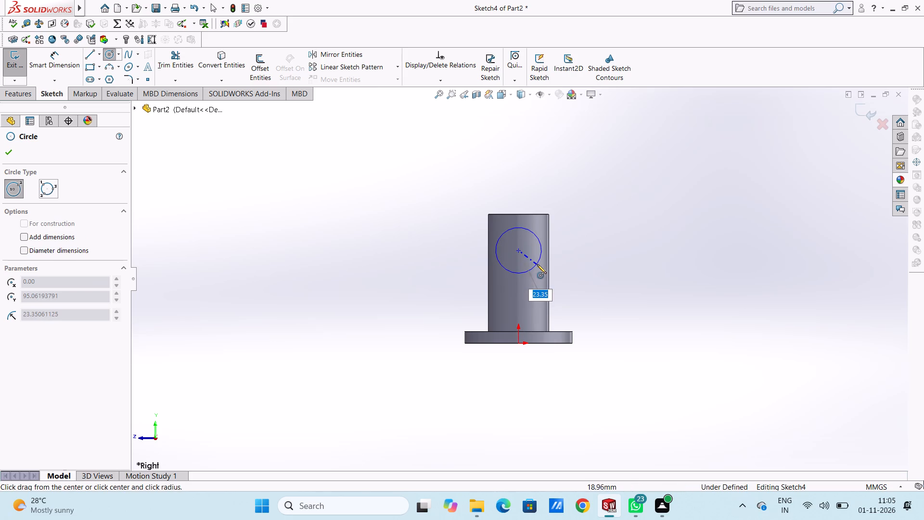
{"action": "left_click", "coordinate": [537, 264]}
{"action": "left_click", "coordinate": [7, 155]}
{"action": "left_click", "coordinate": [242, 247]}
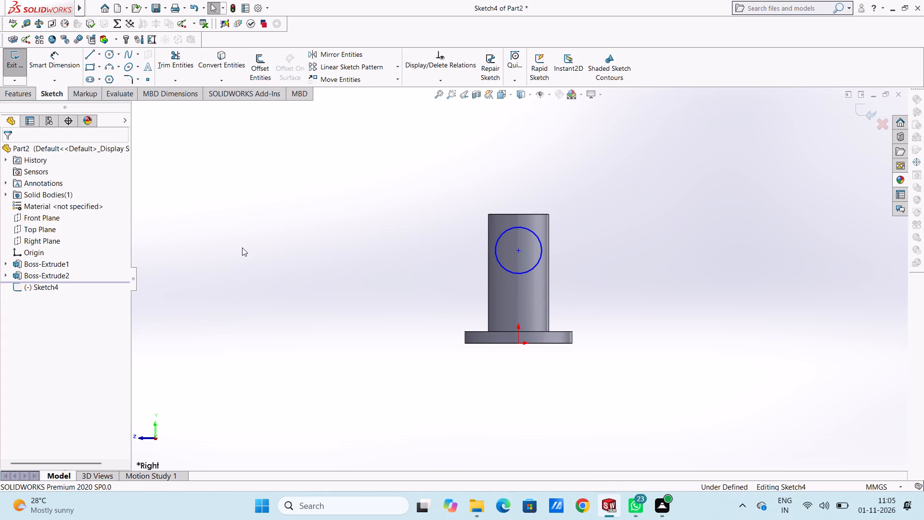
Dimension the new circle's diameter as 45 mm.
{"action": "left_click", "coordinate": [65, 54]}
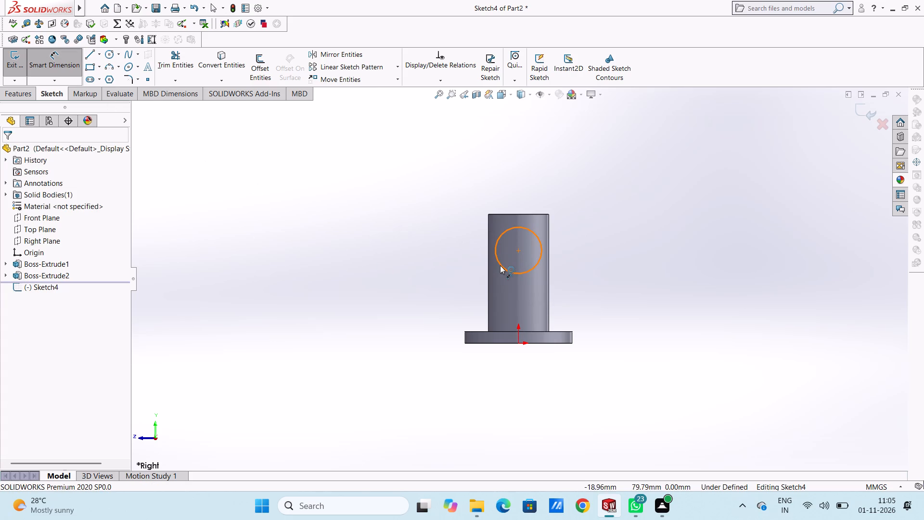
{"action": "left_click", "coordinate": [500, 265]}
{"action": "left_click", "coordinate": [242, 327]}
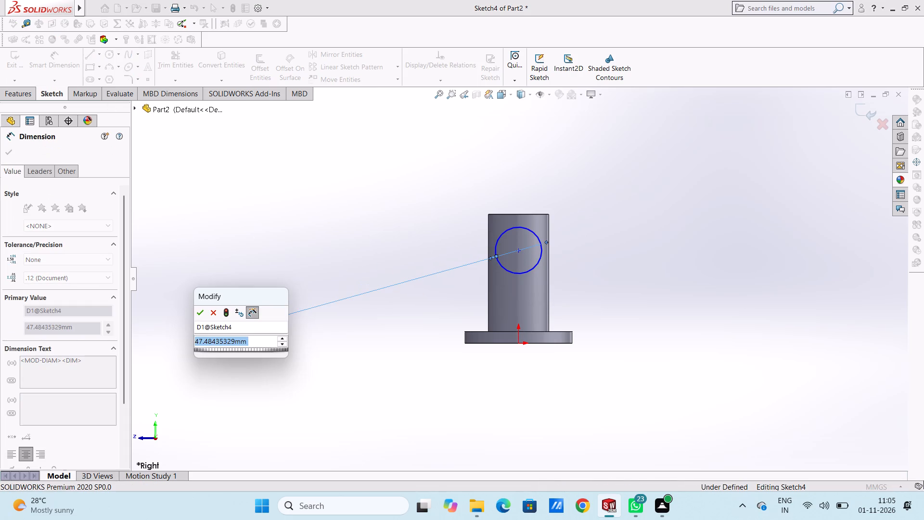
{"action": "type", "text": "45"}
{"action": "key", "text": "Return"}
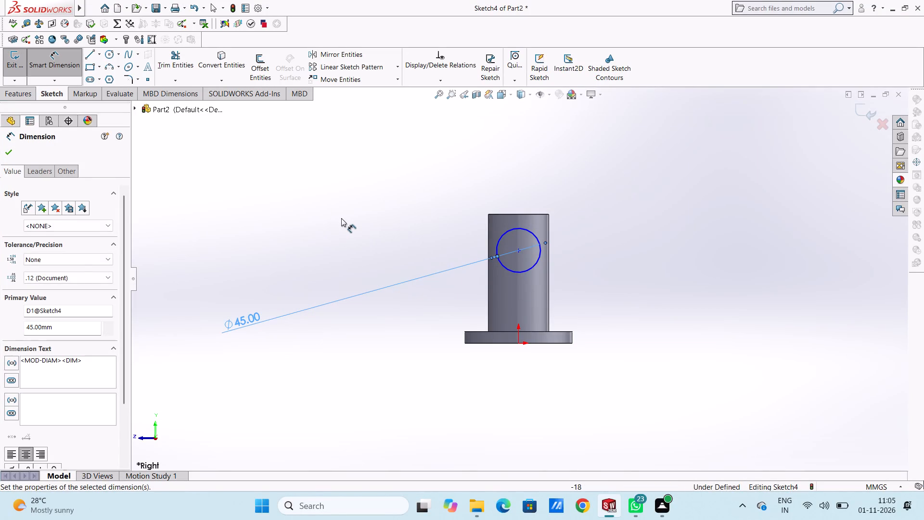
{"action": "left_click", "coordinate": [342, 218]}
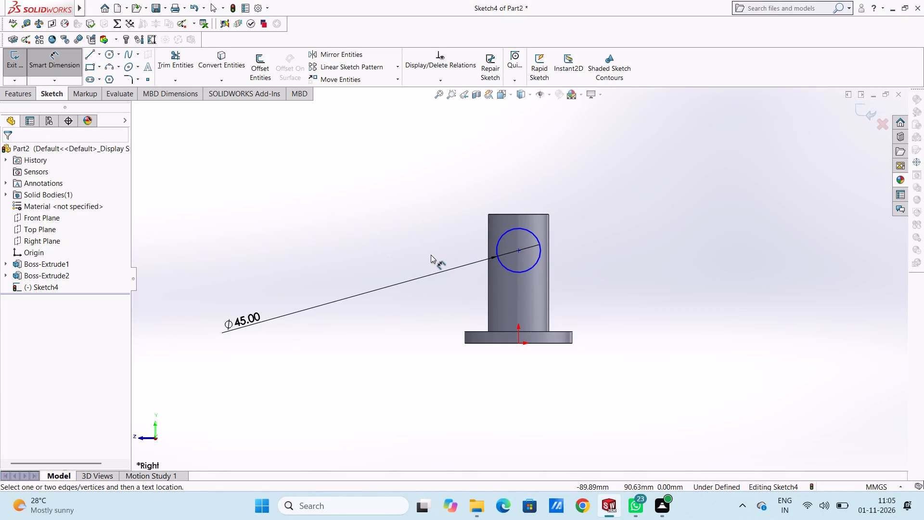
Dimension the distance from the cylinder's top edge to the circle's centre as 30 mm.
{"action": "left_click", "coordinate": [517, 215]}
{"action": "left_click", "coordinate": [518, 251]}
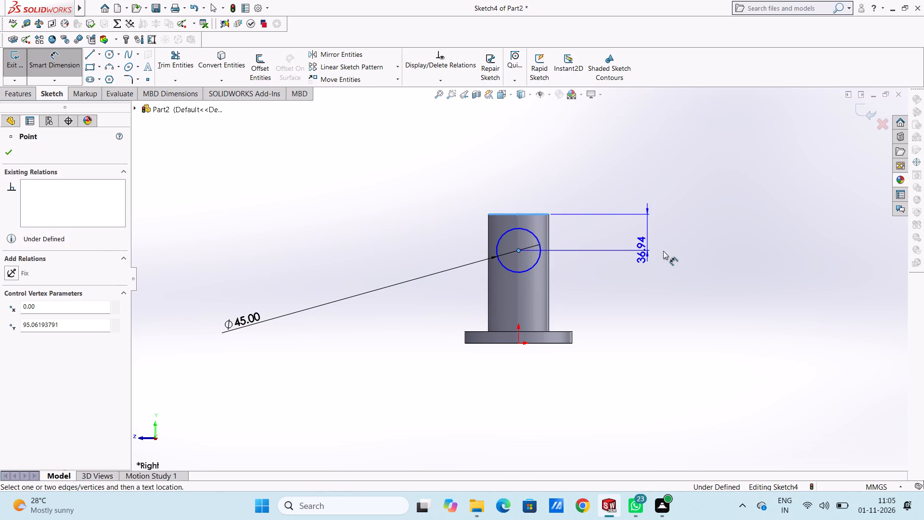
{"action": "left_click", "coordinate": [731, 228]}
{"action": "type", "text": "30"}
{"action": "key", "text": "Return"}
{"action": "left_click", "coordinate": [526, 140]}
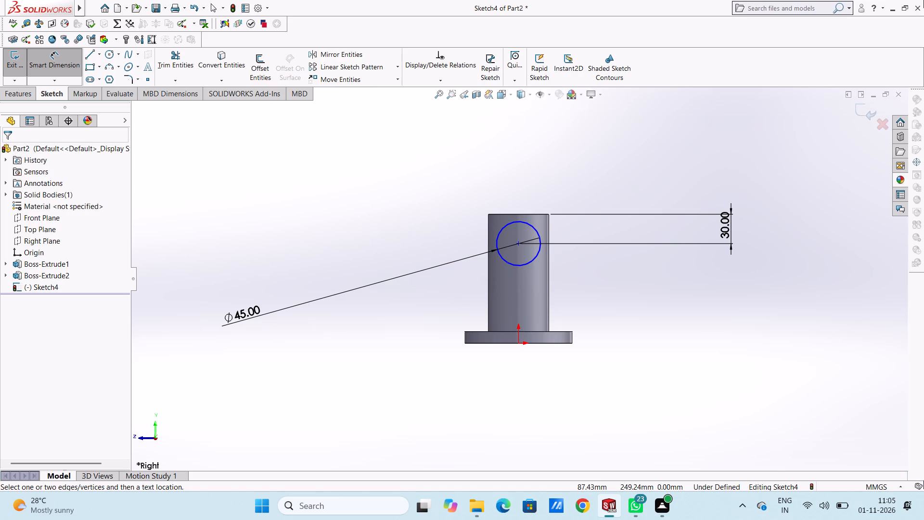
{"action": "scroll", "coordinate": [911, 6], "scroll_direction": "up", "scroll_amount": 3}
{"action": "left_click", "coordinate": [51, 59]}
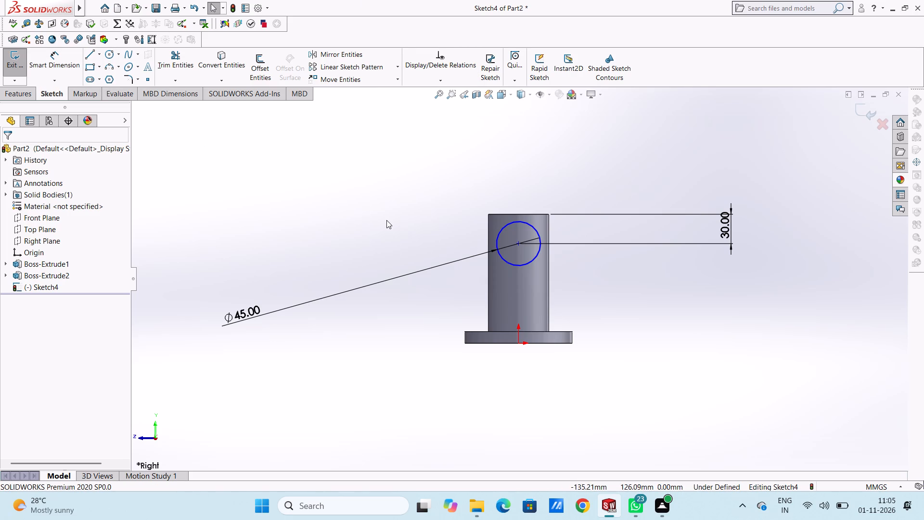
Add a Vertical relation between the circle's centre and the origin.
{"action": "left_click", "coordinate": [518, 242]}
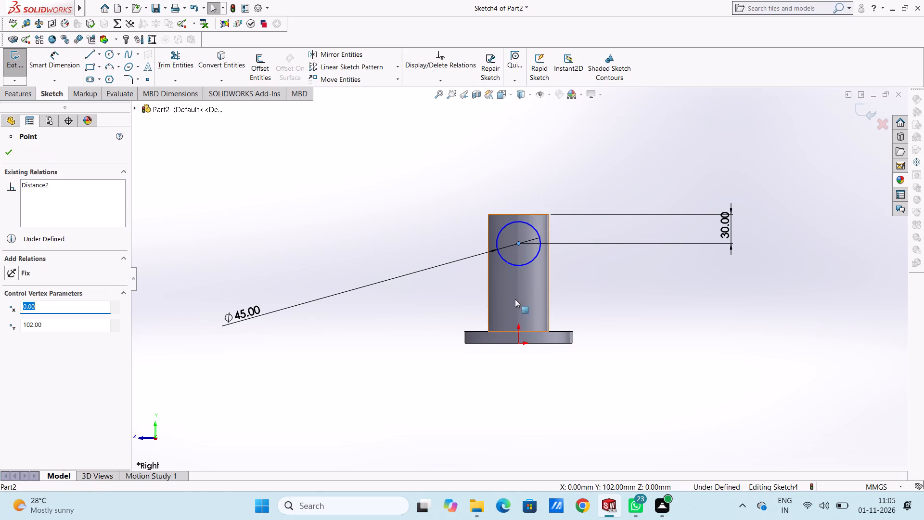
{"action": "left_click", "coordinate": [520, 343], "text": "ctrl"}
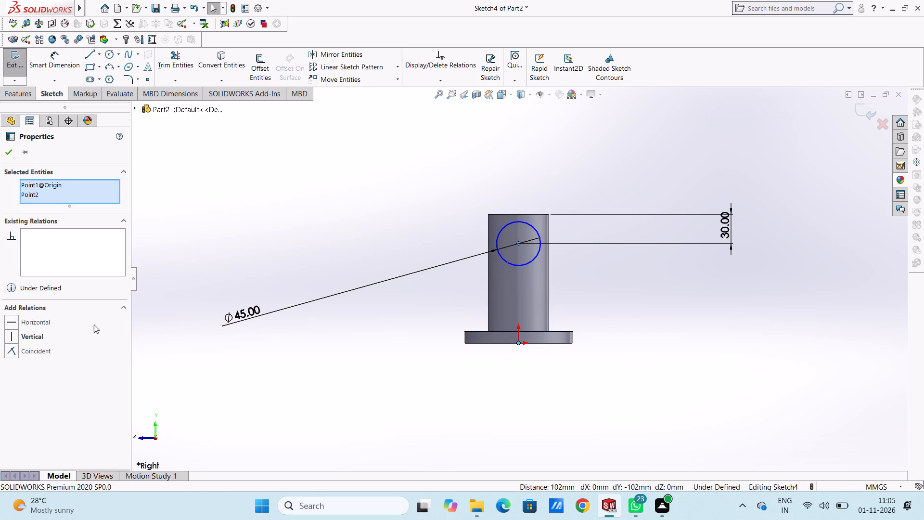
{"action": "left_click", "coordinate": [13, 337]}
{"action": "left_click", "coordinate": [368, 254]}
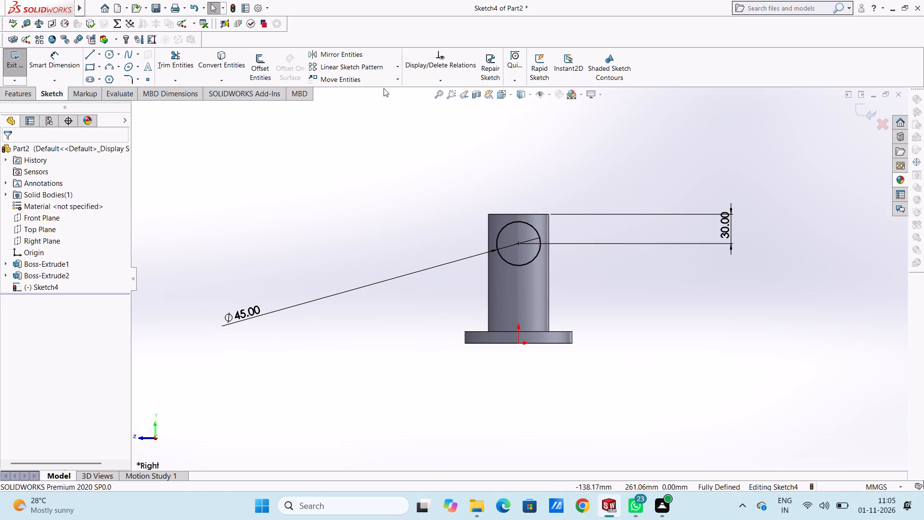
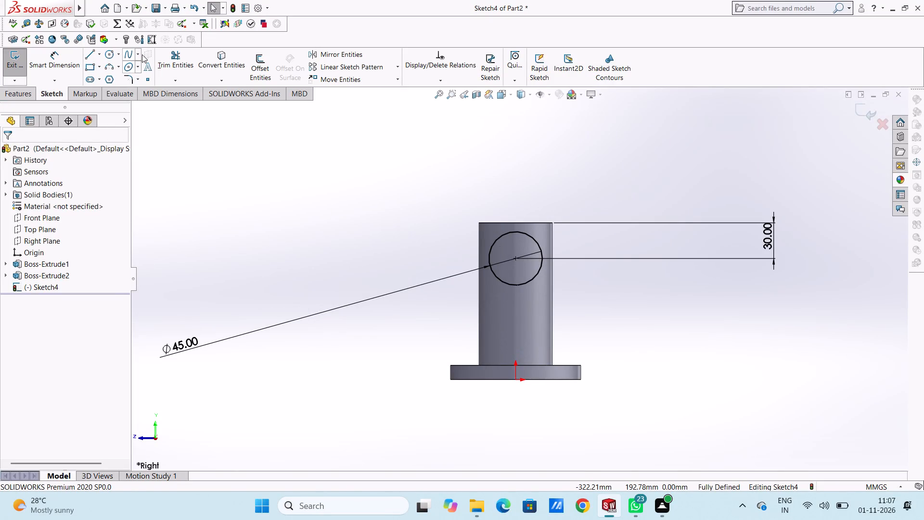
Sketch a smaller circle about 32 mm in diameter, concentric with the 45 mm circle on the cylinder.
{"action": "left_click", "coordinate": [108, 57]}
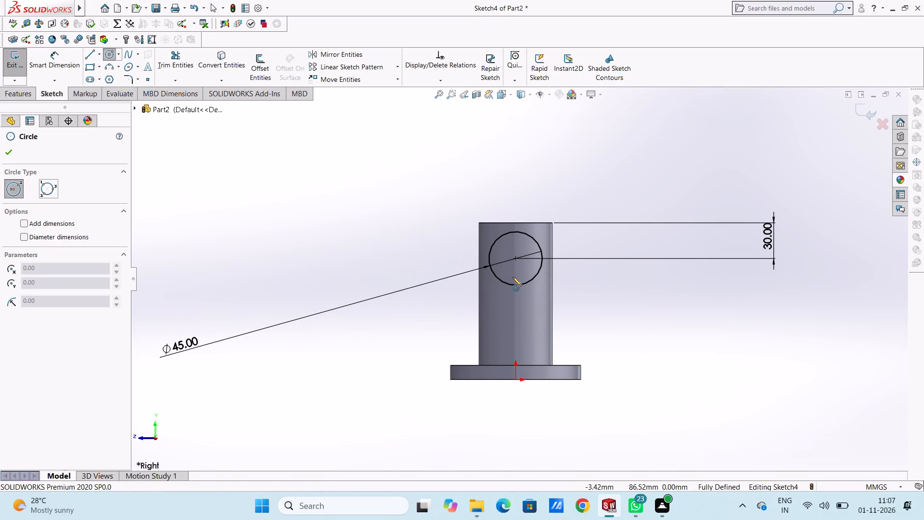
{"action": "left_click", "coordinate": [516, 256]}
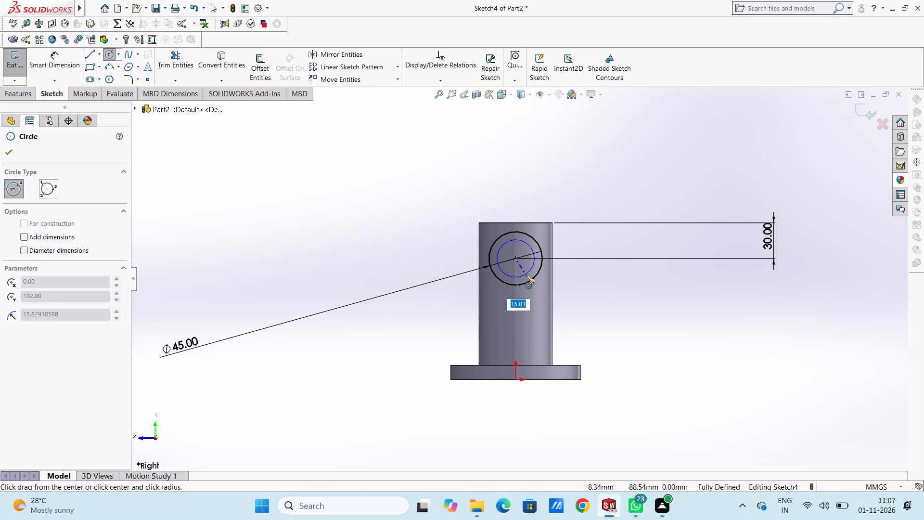
{"action": "left_click", "coordinate": [526, 274]}
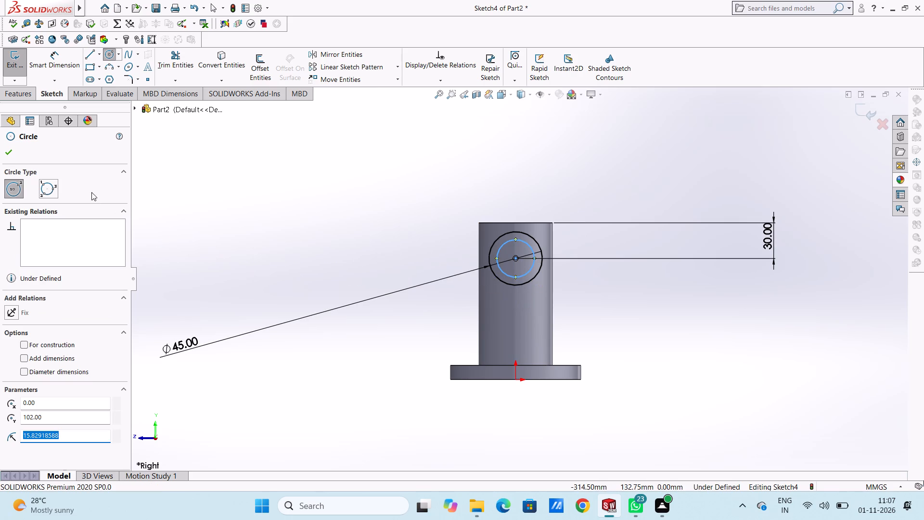
{"action": "left_click", "coordinate": [5, 154]}
{"action": "left_click", "coordinate": [327, 215]}
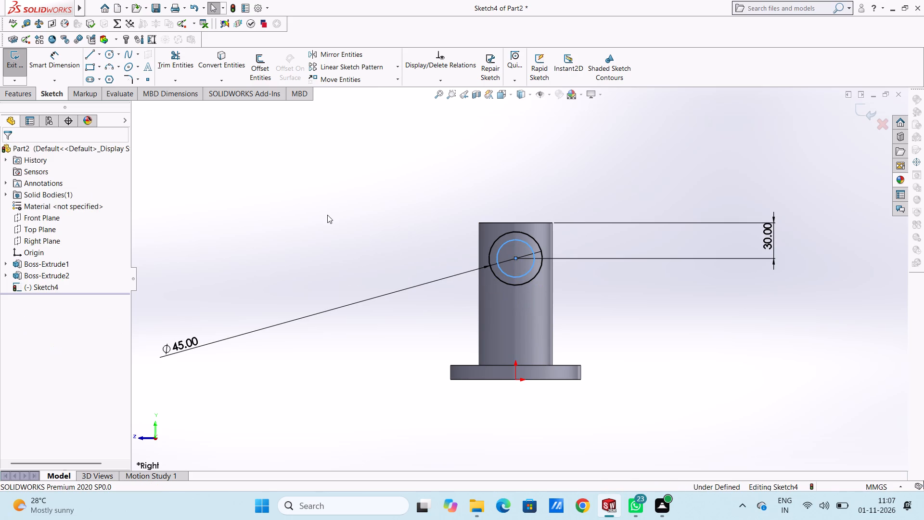
Dimension the inner circle's diameter as 35 mm.
{"action": "left_click", "coordinate": [68, 57]}
{"action": "left_click", "coordinate": [511, 240]}
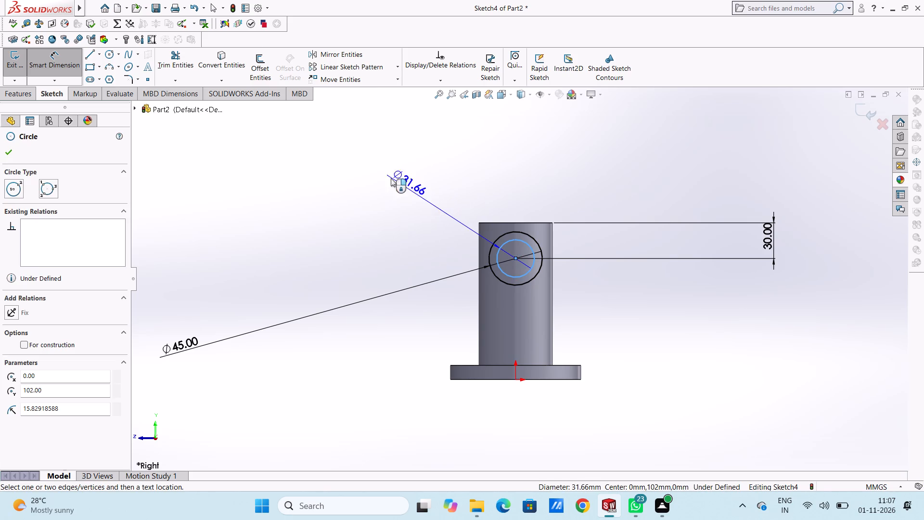
{"action": "left_click", "coordinate": [386, 174]}
{"action": "type", "text": "35"}
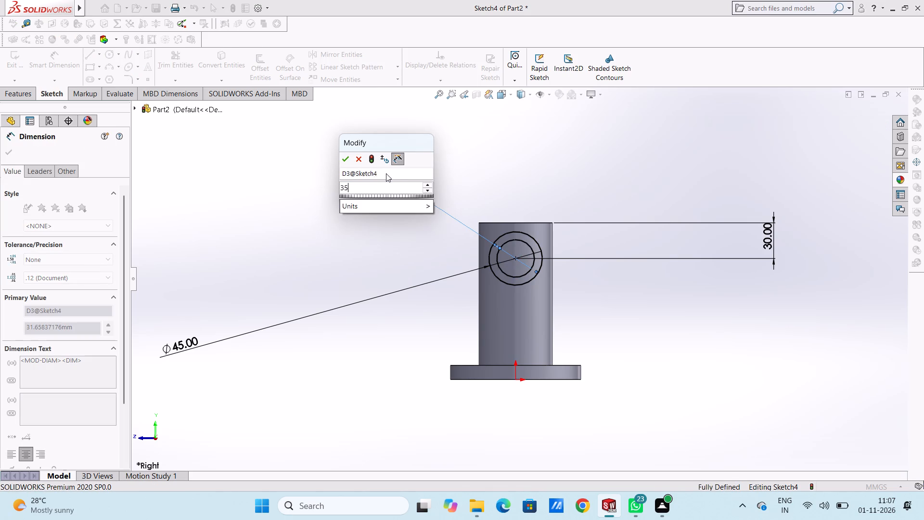
{"action": "key", "text": "Return"}
{"action": "left_click", "coordinate": [346, 226]}
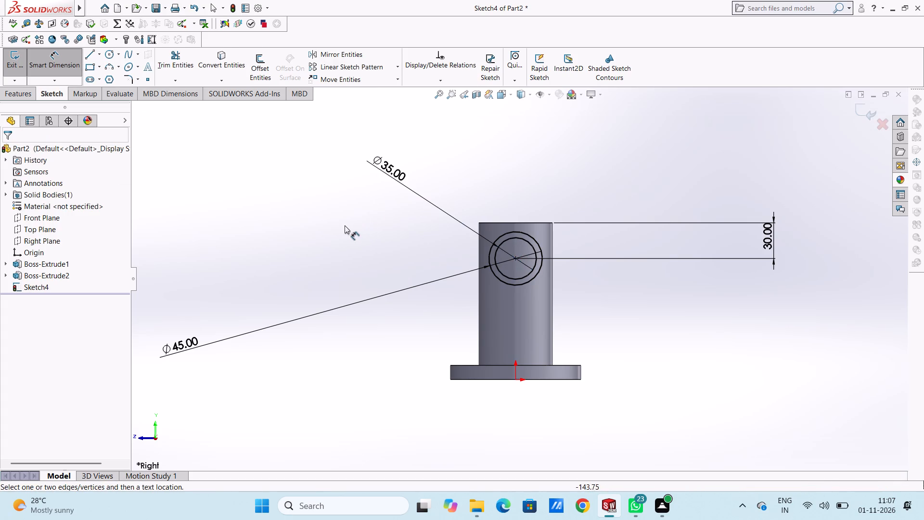
Sketch a horizontal line across the inner 35 mm circle, joining its two opposite side quadrant points through the centre.
{"action": "left_click", "coordinate": [91, 50]}
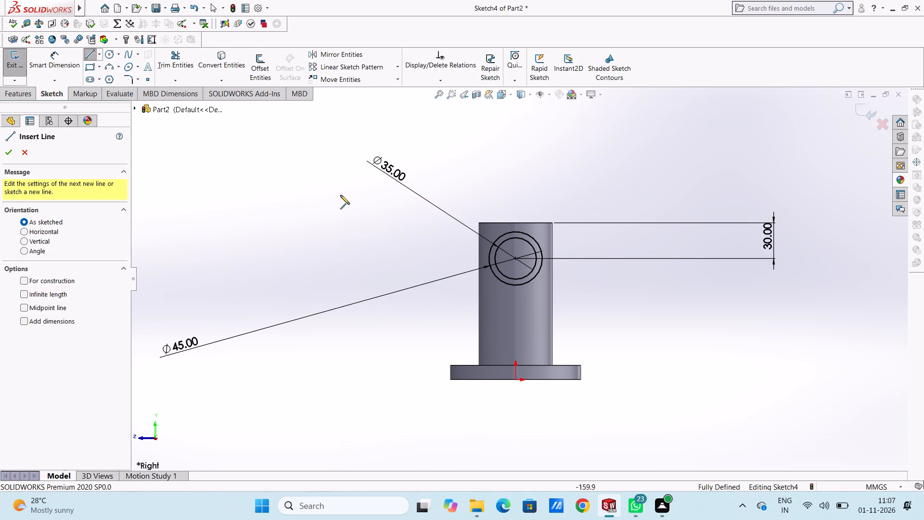
{"action": "left_click", "coordinate": [497, 260]}
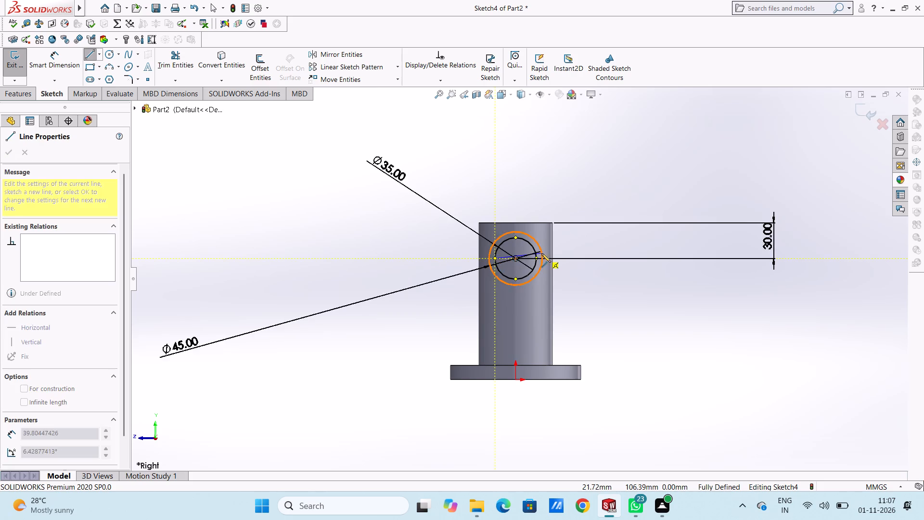
{"action": "left_click", "coordinate": [536, 258]}
{"action": "right_click", "coordinate": [652, 139]}
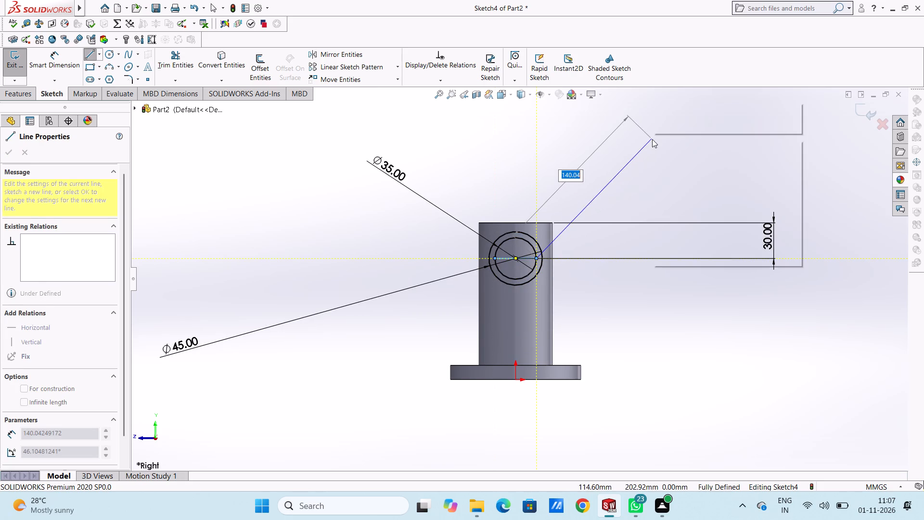
{"action": "left_click", "coordinate": [662, 145]}
{"action": "left_click", "coordinate": [612, 168]}
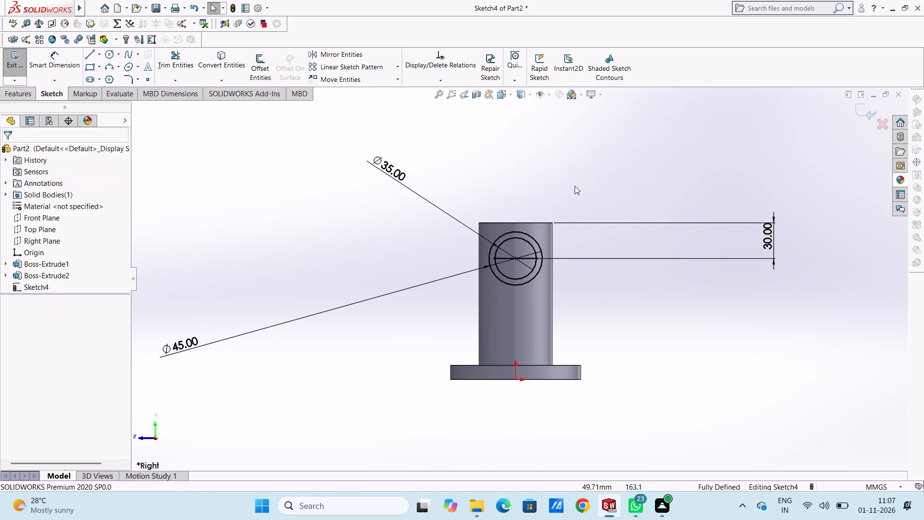
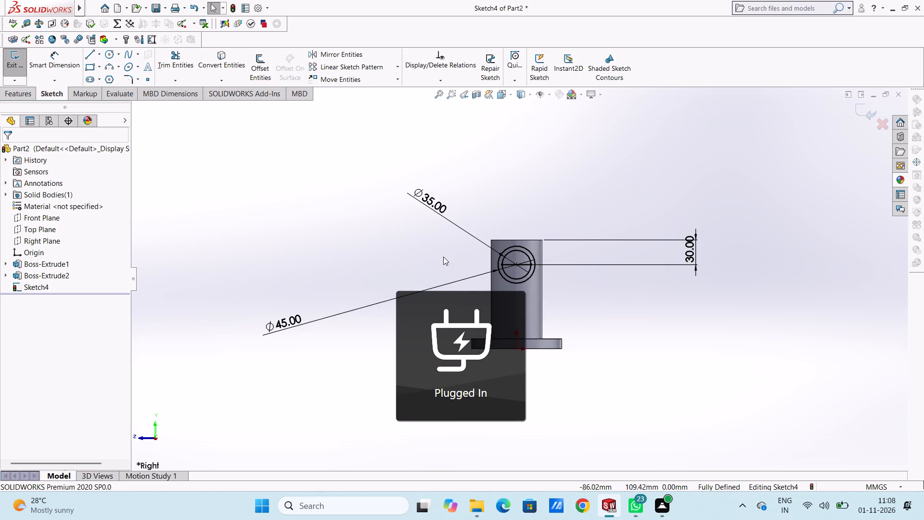
Extrude the full 45 mm circle, including both inner half-circle regions, 60 mm blind as a side boss merged with the cylinder.
{"action": "scroll", "coordinate": [443, 257], "scroll_direction": "down", "scroll_amount": 3}
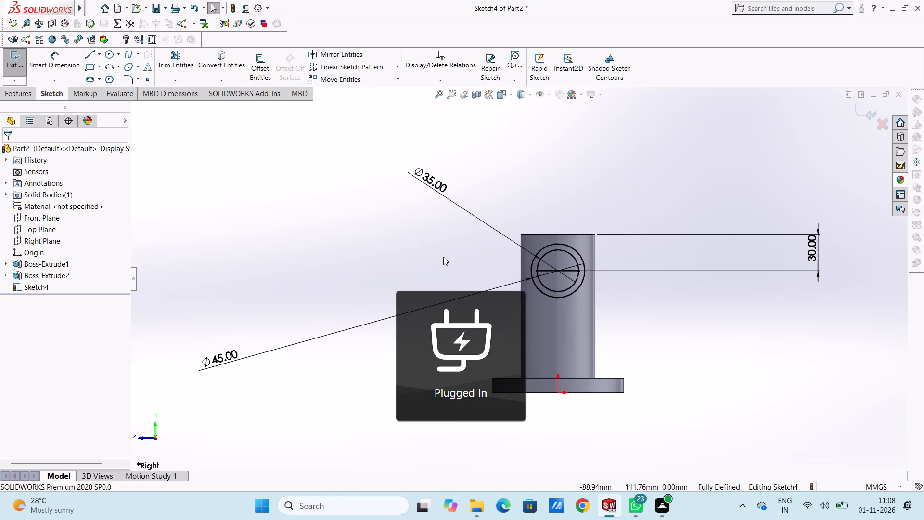
{"action": "scroll", "coordinate": [475, 243], "scroll_direction": "up", "scroll_amount": 1}
{"action": "middle_click_drag", "start_coordinate": [321, 209], "coordinate": [390, 256]}
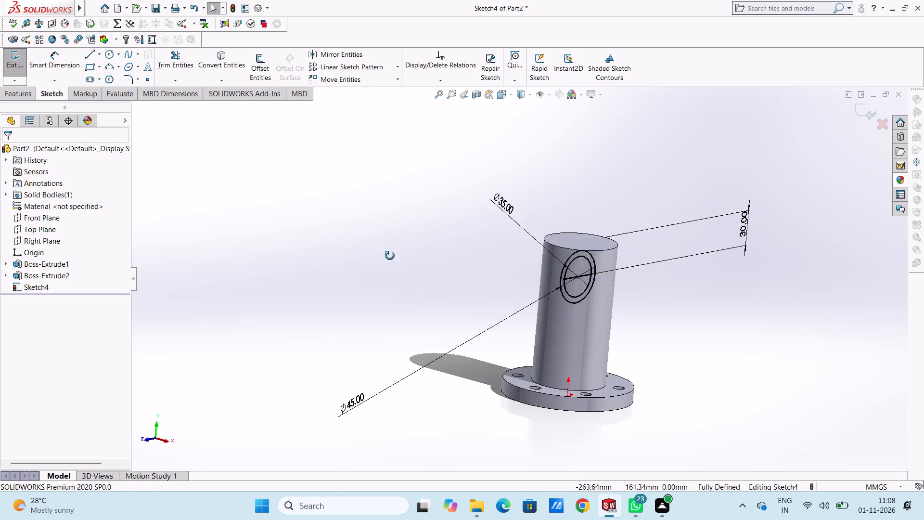
{"action": "middle_click_drag", "start_coordinate": [390, 256], "coordinate": [346, 221]}
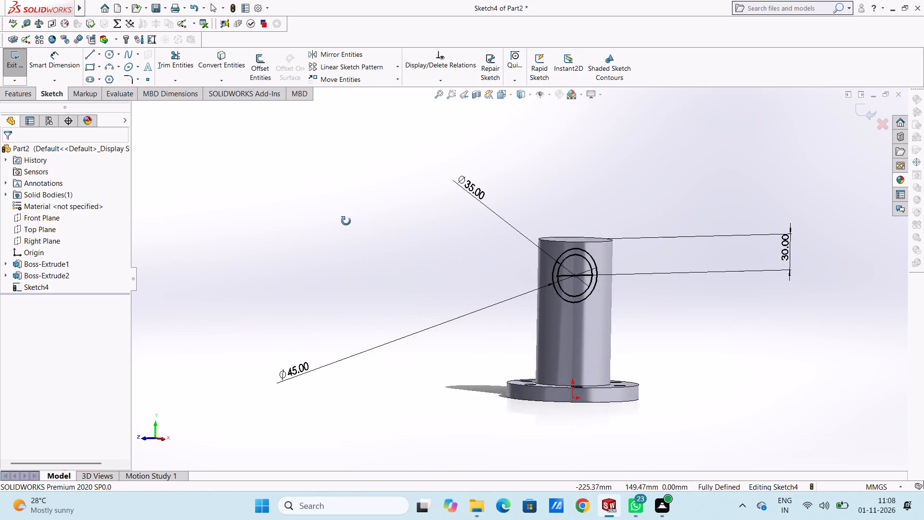
{"action": "middle_click_drag", "start_coordinate": [346, 221], "coordinate": [359, 230]}
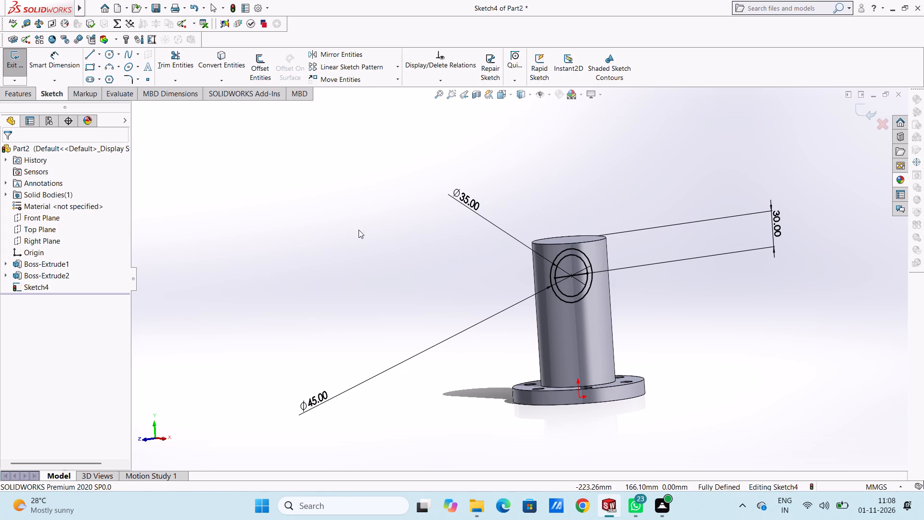
{"action": "left_click", "coordinate": [20, 92]}
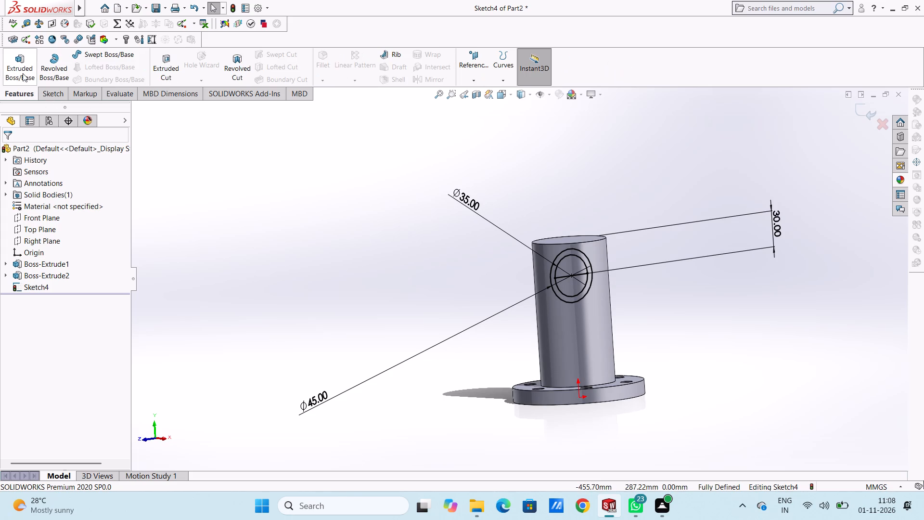
{"action": "left_click", "coordinate": [20, 70]}
{"action": "scroll", "coordinate": [626, 331], "scroll_direction": "down", "scroll_amount": 5}
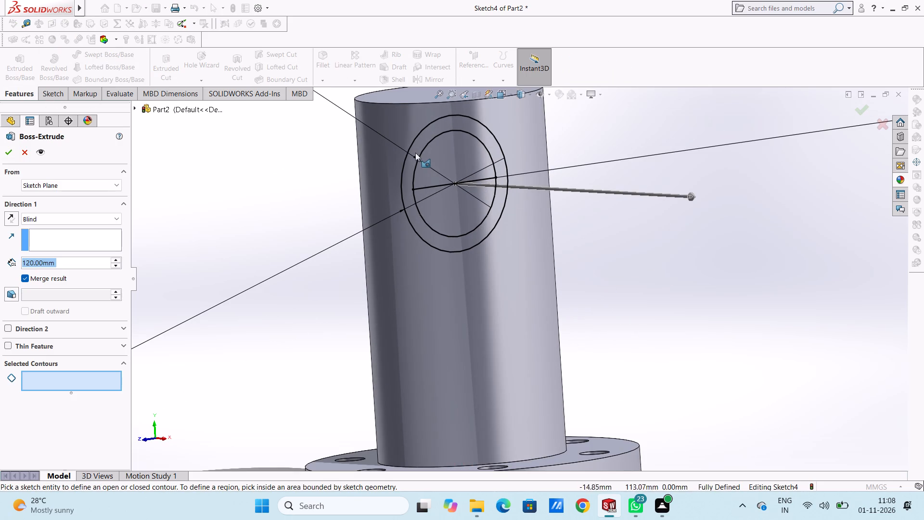
{"action": "left_click", "coordinate": [444, 159]}
{"action": "left_click", "coordinate": [444, 203]}
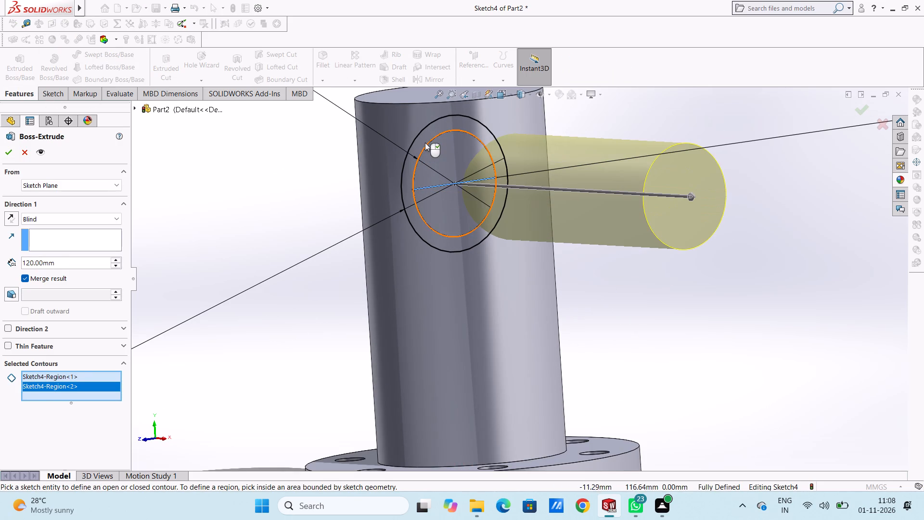
{"action": "left_click", "coordinate": [425, 135]}
{"action": "scroll", "coordinate": [345, 193], "scroll_direction": "up", "scroll_amount": 3}
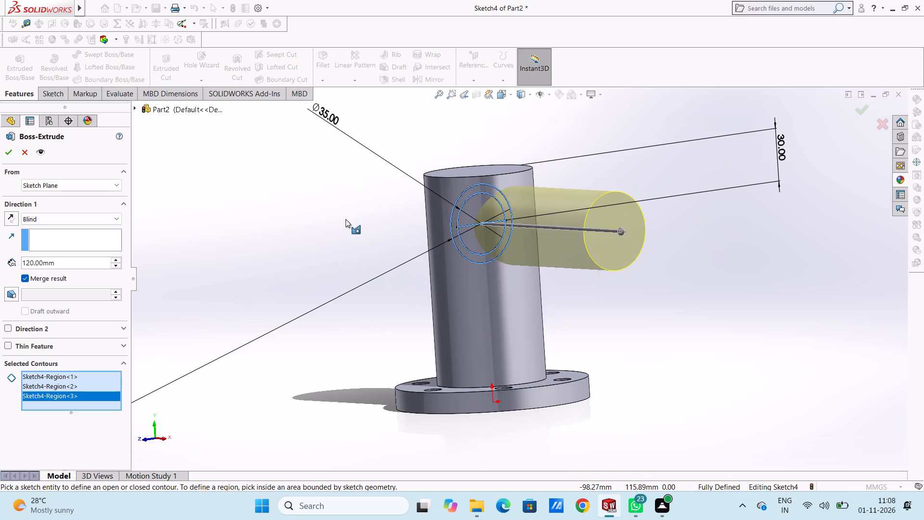
{"action": "scroll", "coordinate": [346, 219], "scroll_direction": "up", "scroll_amount": 2}
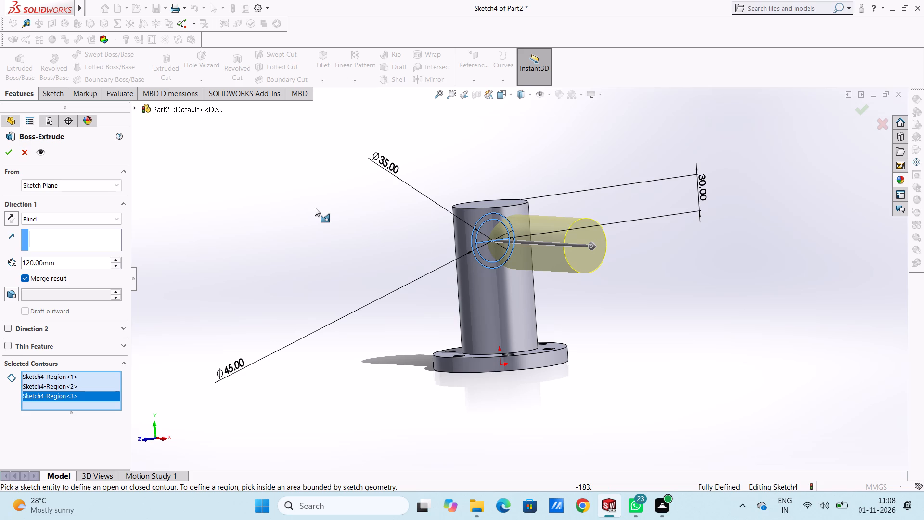
{"action": "left_click", "coordinate": [96, 258]}
{"action": "left_click", "coordinate": [96, 258]}
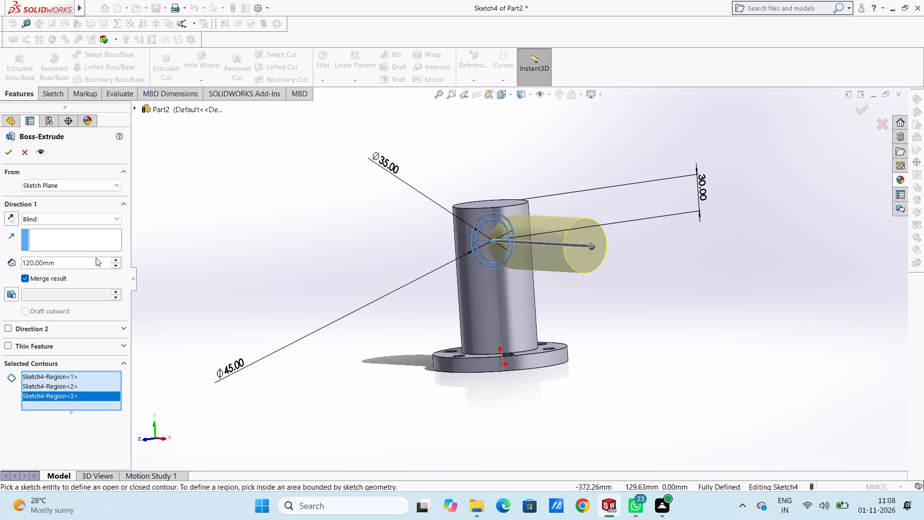
{"action": "double_click", "coordinate": [94, 263]}
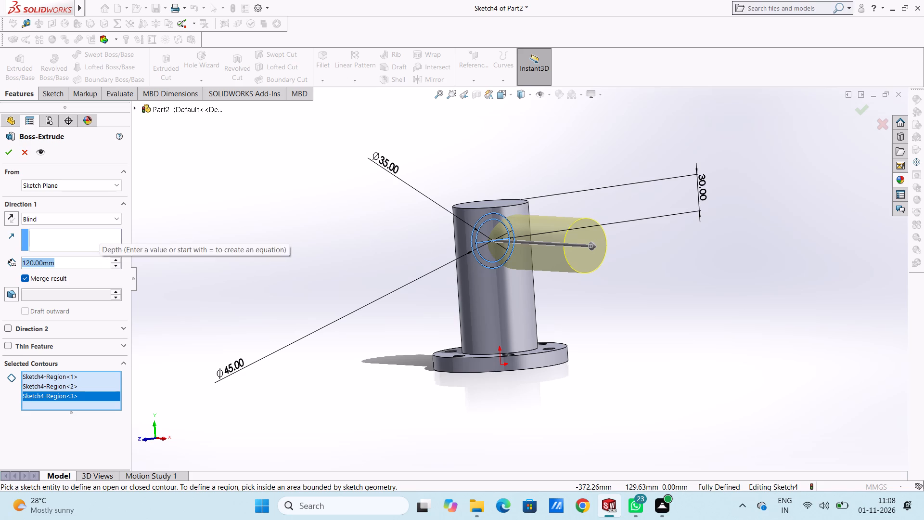
{"action": "type", "text": "60"}
{"action": "key", "text": "Return"}
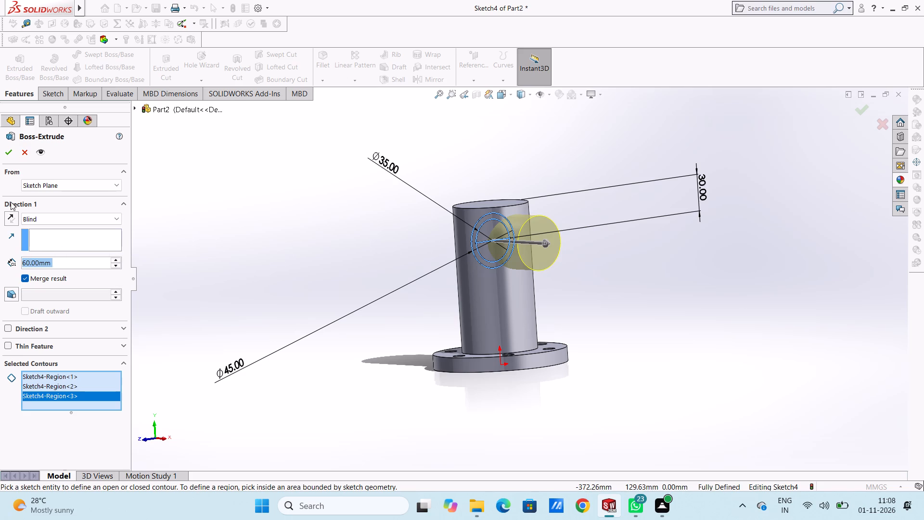
{"action": "left_click", "coordinate": [5, 149]}
{"action": "left_click", "coordinate": [214, 255]}
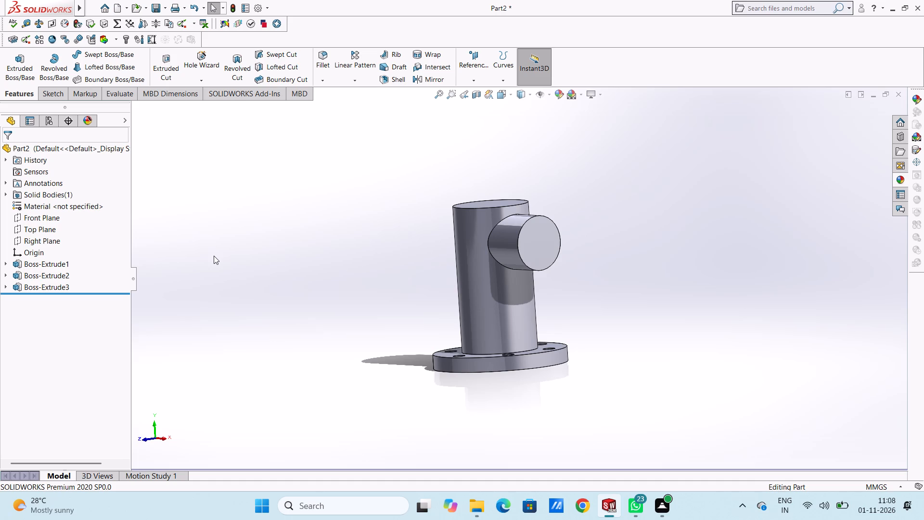
Reuse the side boss's sketch to extrude both halves of the 35 mm circle 50 mm in the reversed direction, through the cylinder's opposite side.
{"action": "left_click", "coordinate": [4, 286]}
{"action": "left_click", "coordinate": [49, 299]}
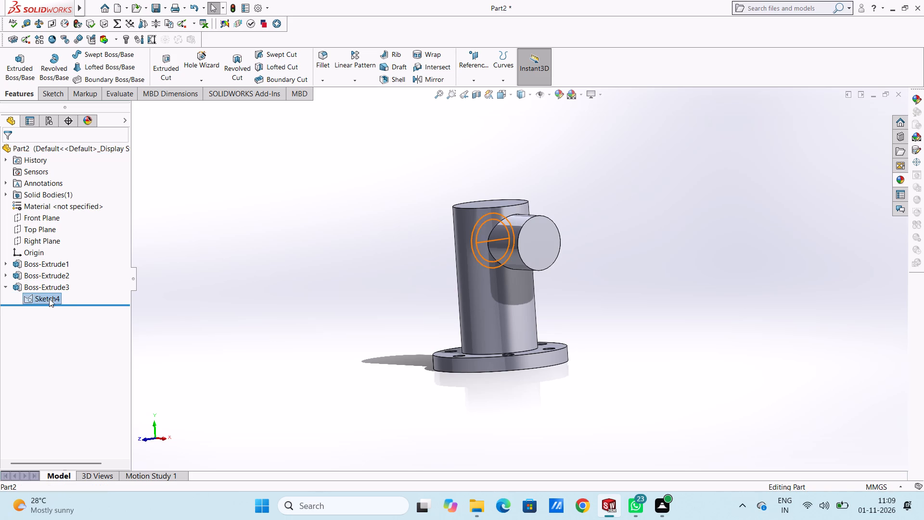
{"action": "left_click", "coordinate": [21, 67]}
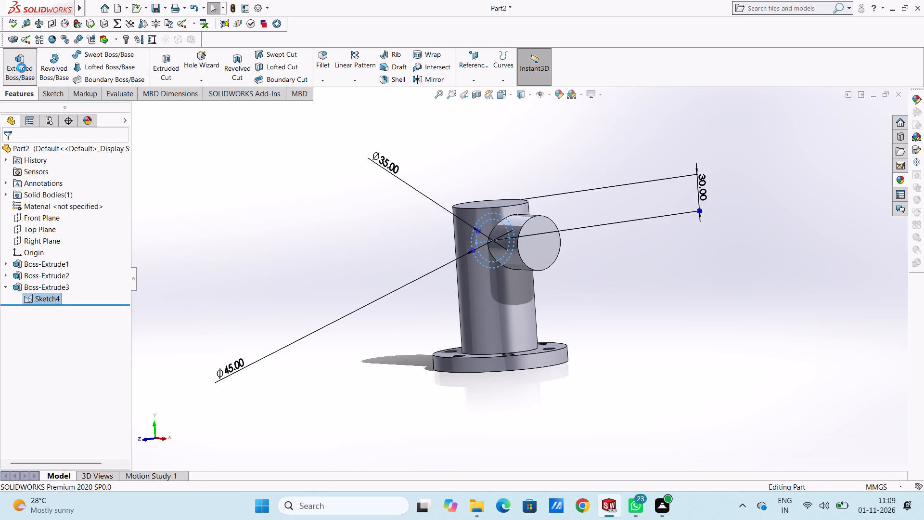
{"action": "scroll", "coordinate": [509, 241], "scroll_direction": "down", "scroll_amount": 5}
{"action": "left_click", "coordinate": [449, 242]}
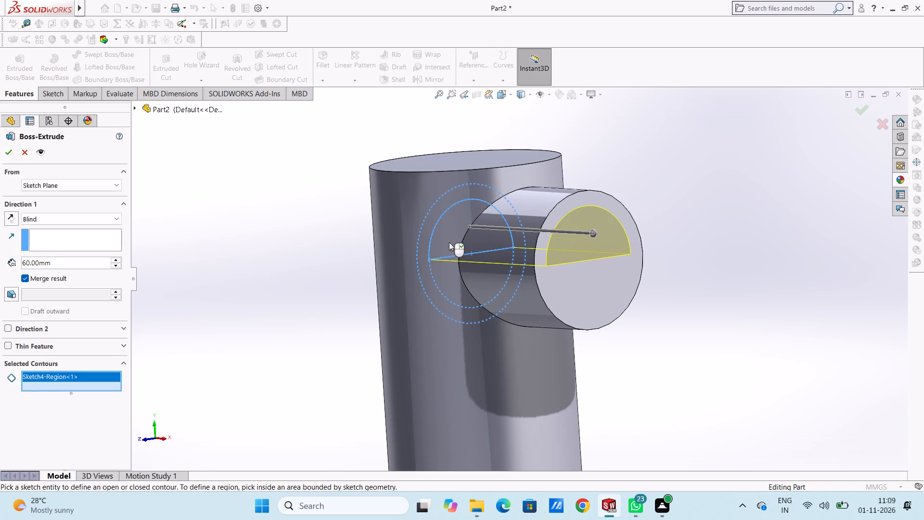
{"action": "left_click", "coordinate": [455, 285]}
{"action": "scroll", "coordinate": [324, 296], "scroll_direction": "up", "scroll_amount": 4}
{"action": "middle_click_drag", "start_coordinate": [328, 295], "coordinate": [363, 318]}
{"action": "left_click", "coordinate": [8, 216]}
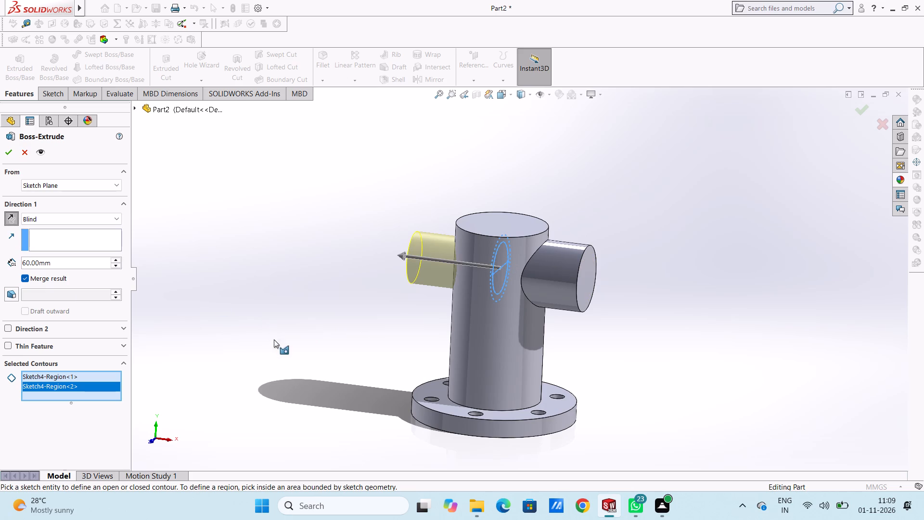
{"action": "middle_click_drag", "start_coordinate": [274, 339], "coordinate": [280, 332]}
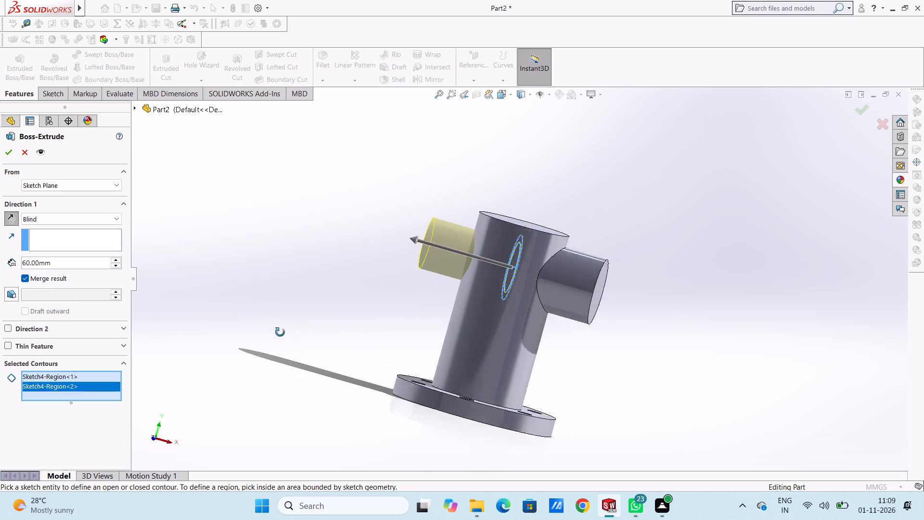
{"action": "middle_click_drag", "start_coordinate": [280, 332], "coordinate": [261, 338]}
{"action": "double_click", "coordinate": [71, 266]}
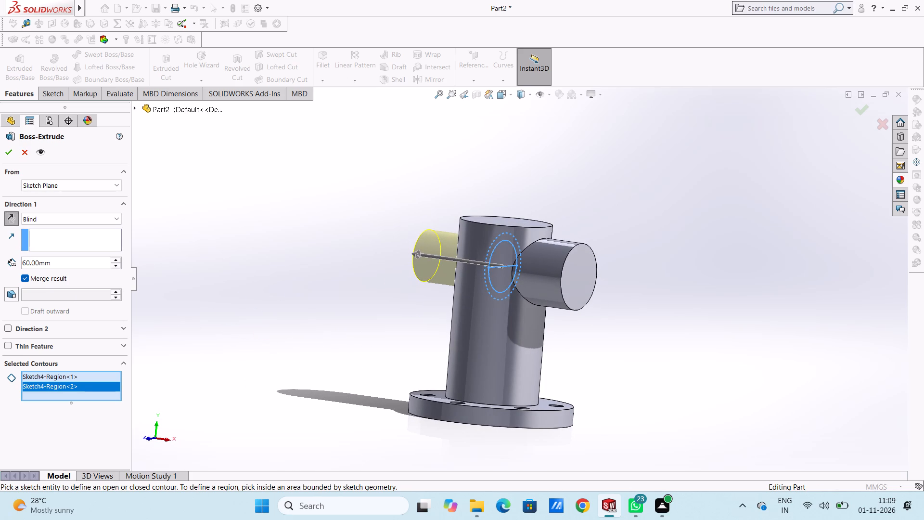
{"action": "type", "text": "50"}
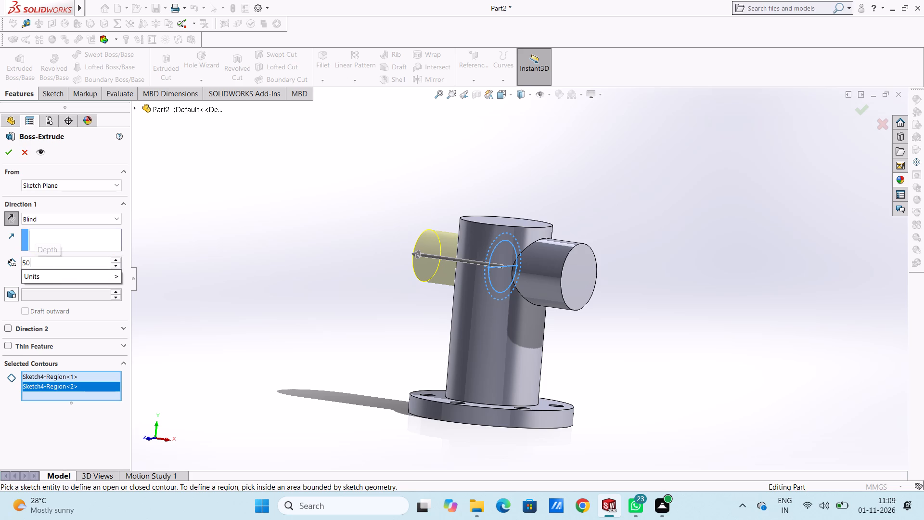
{"action": "key", "text": "Return"}
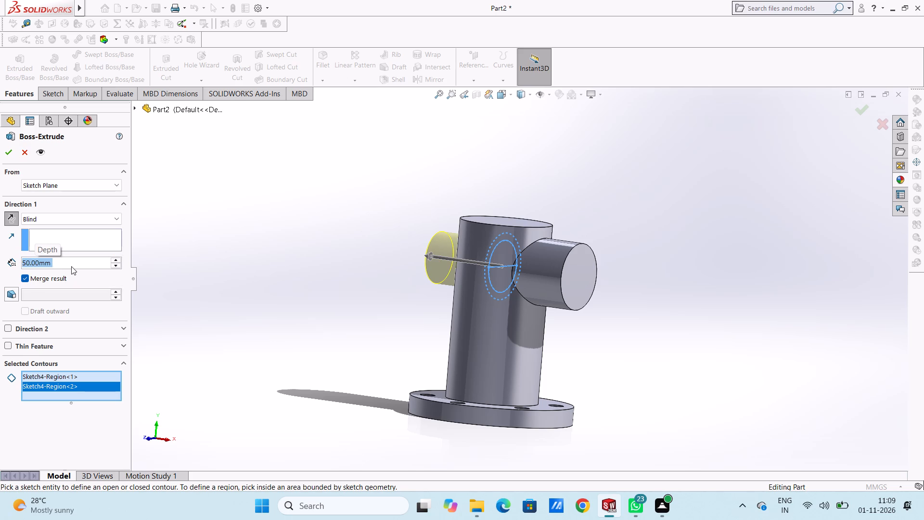
{"action": "left_click", "coordinate": [8, 152]}
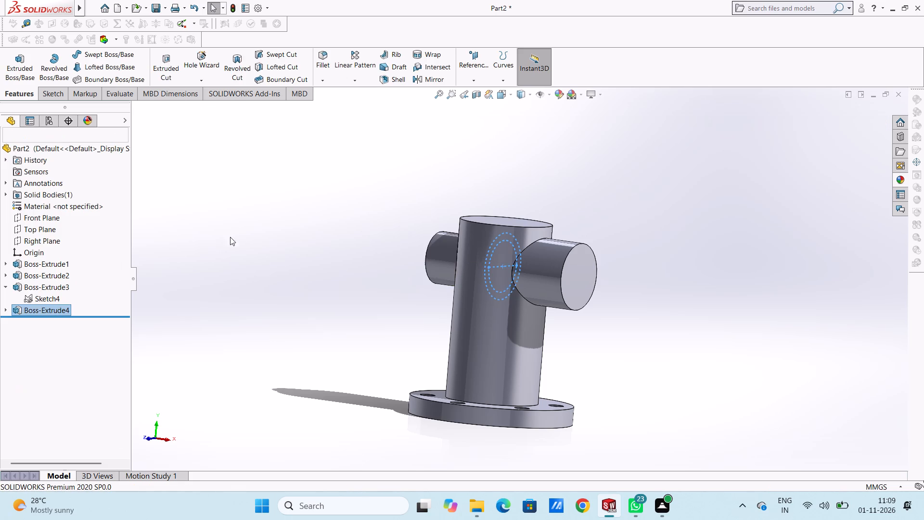
{"action": "left_click", "coordinate": [231, 237]}
On the end face of the 45 mm side boss, sketch a concentric circle about 23 mm in diameter.
{"action": "middle_click_drag", "start_coordinate": [239, 234], "coordinate": [251, 260]}
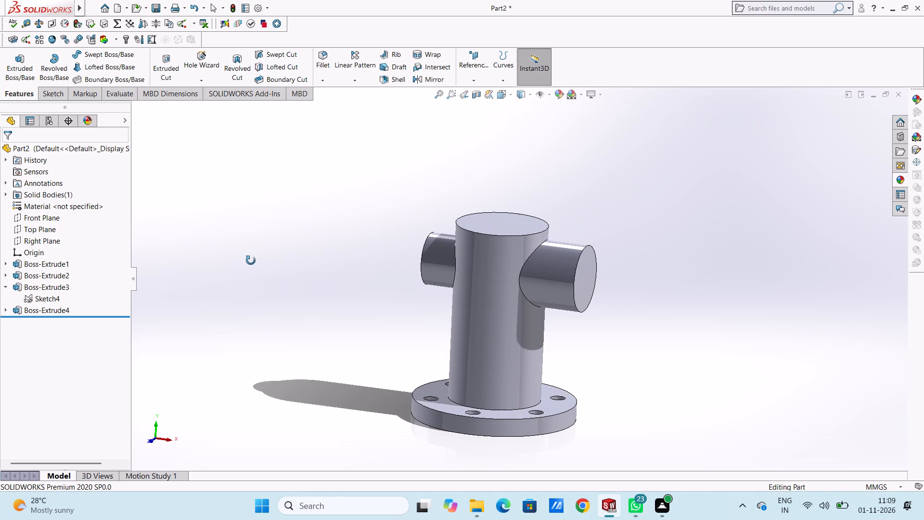
{"action": "middle_click_drag", "start_coordinate": [251, 260], "coordinate": [251, 261]}
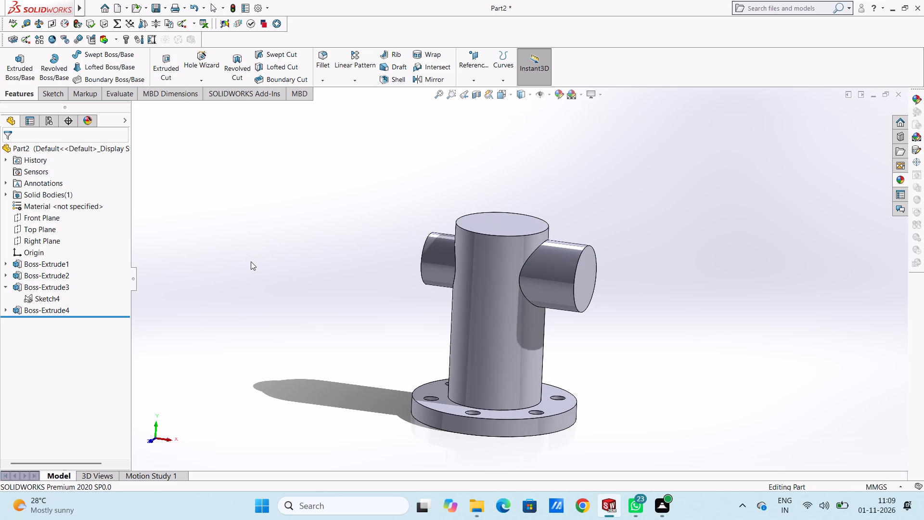
{"action": "key", "text": "ctrl+7"}
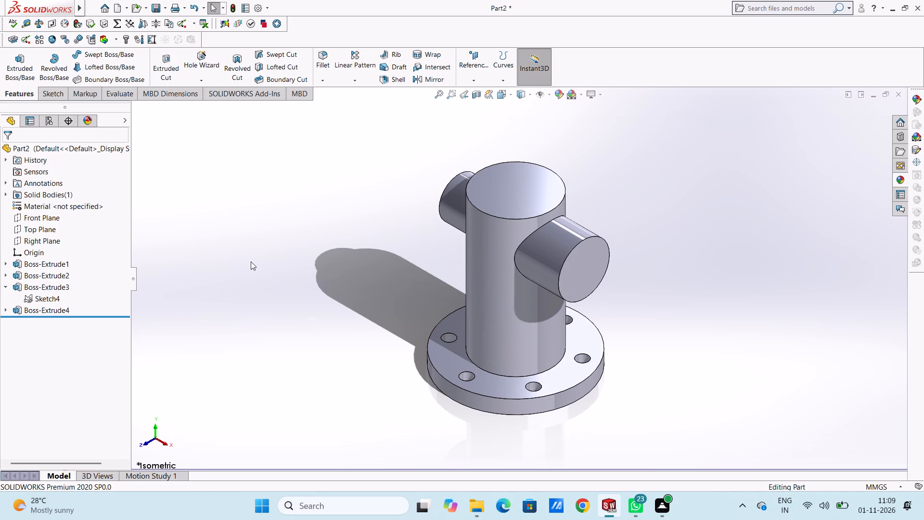
{"action": "key", "text": "ctrl+4"}
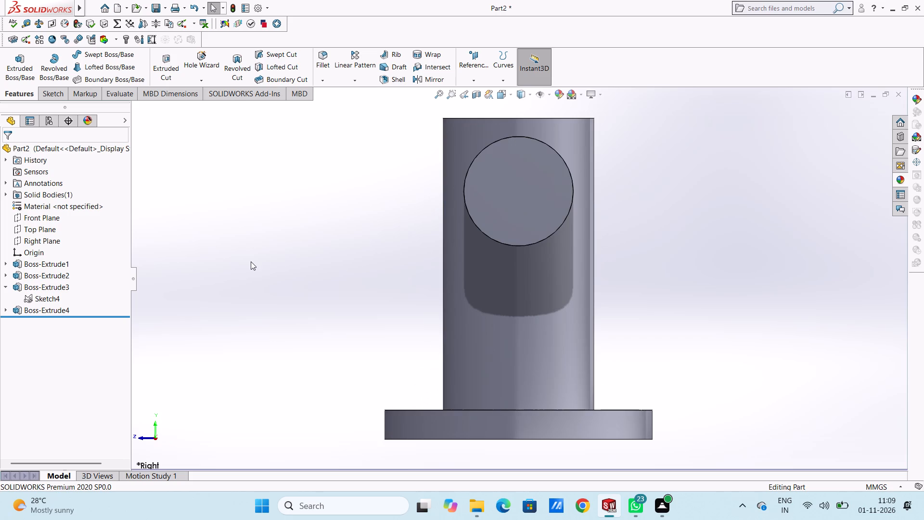
{"action": "scroll", "coordinate": [445, 195], "scroll_direction": "up", "scroll_amount": 4}
{"action": "left_click", "coordinate": [508, 230]}
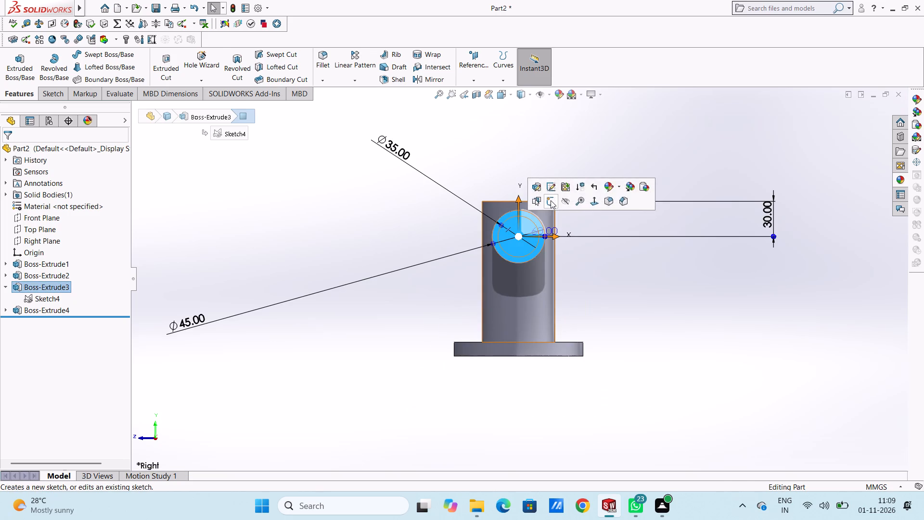
{"action": "left_click", "coordinate": [551, 200]}
{"action": "left_click", "coordinate": [379, 220]}
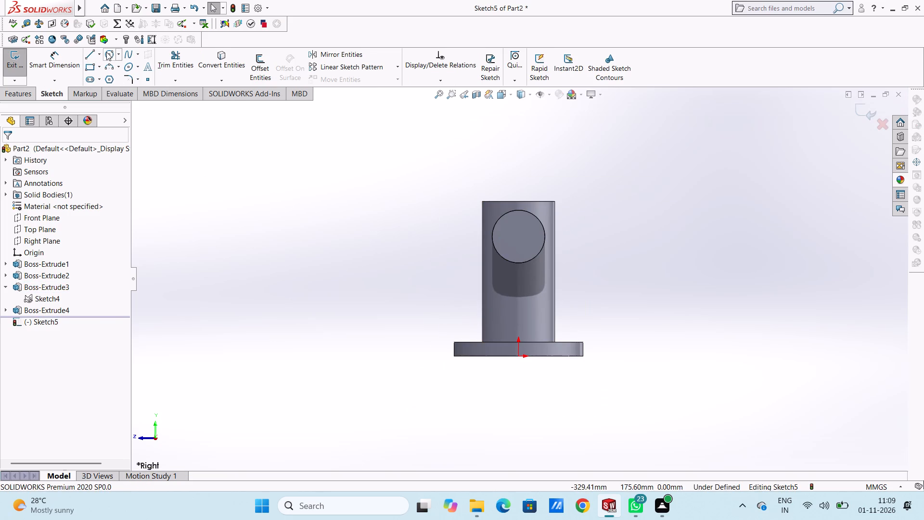
{"action": "left_click", "coordinate": [107, 52]}
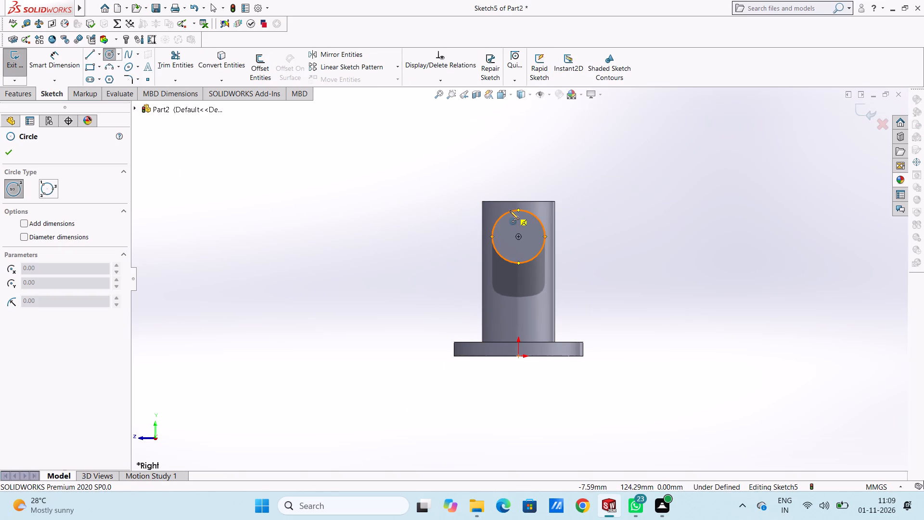
{"action": "left_click", "coordinate": [517, 236]}
{"action": "left_click", "coordinate": [528, 247]}
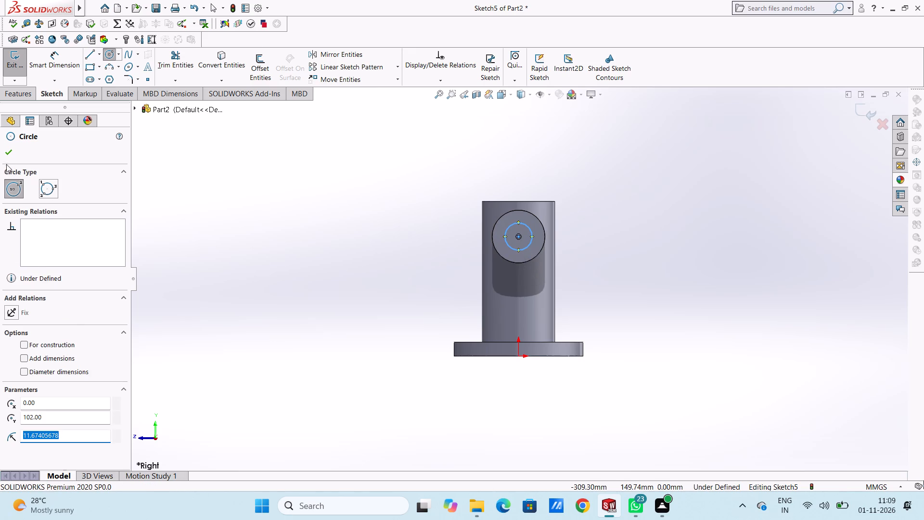
{"action": "left_click", "coordinate": [12, 156]}
{"action": "left_click", "coordinate": [257, 201]}
Dimension the new circle's diameter on the boss end face as 15 mm.
{"action": "left_click", "coordinate": [73, 67]}
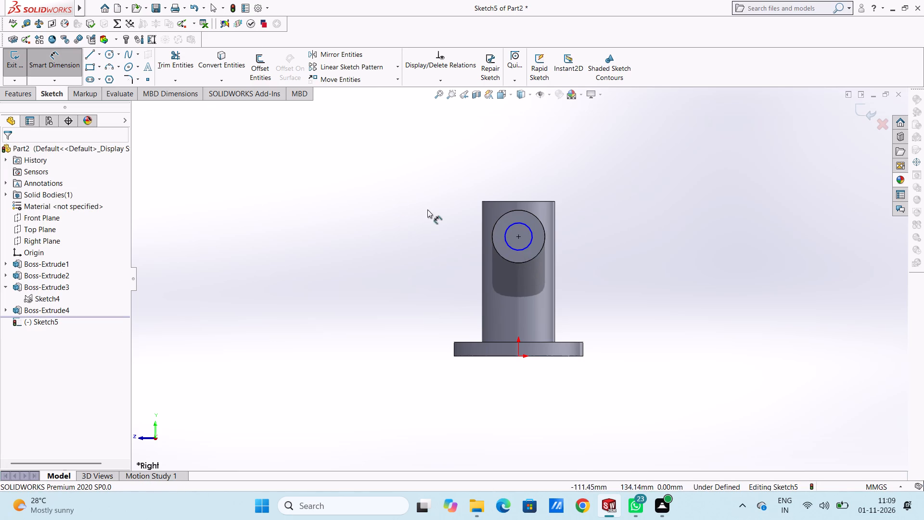
{"action": "left_click", "coordinate": [507, 236]}
{"action": "left_click", "coordinate": [288, 365]}
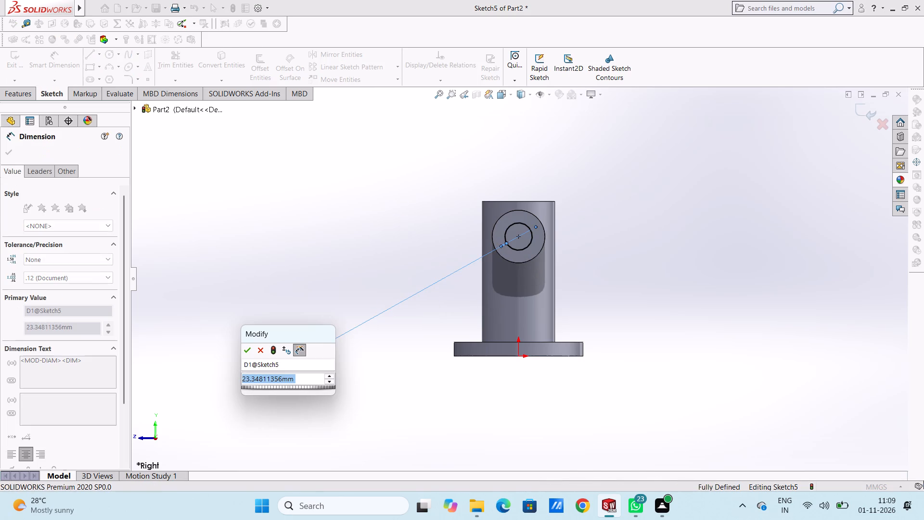
{"action": "type", "text": "15"}
{"action": "key", "text": "Return"}
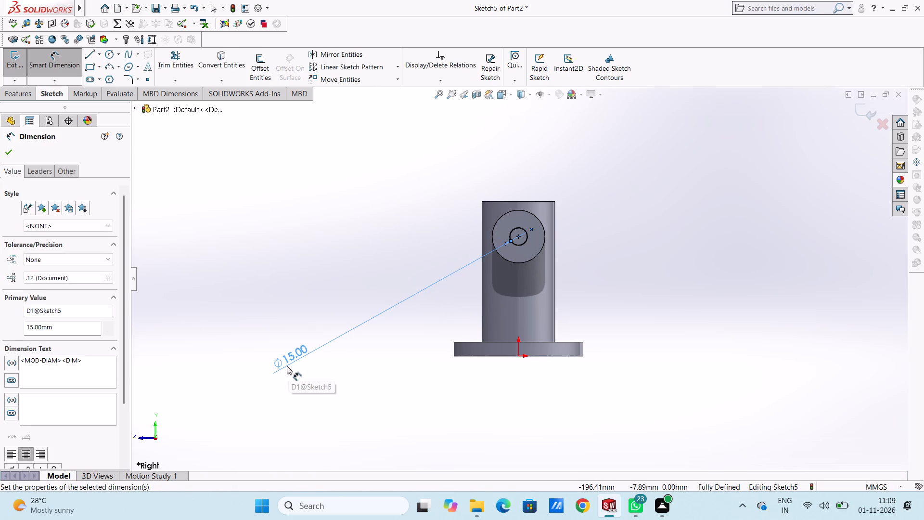
{"action": "left_click", "coordinate": [341, 272]}
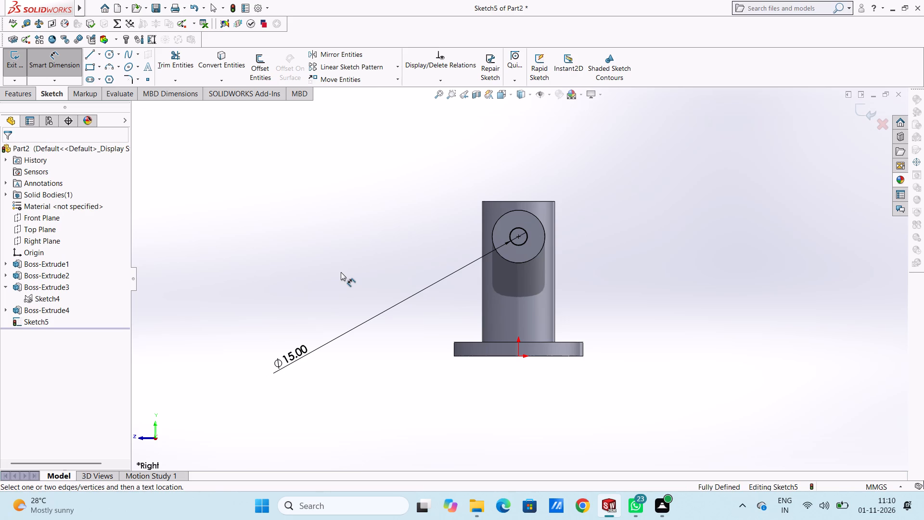
{"action": "middle_click_drag", "start_coordinate": [368, 280], "coordinate": [420, 358]}
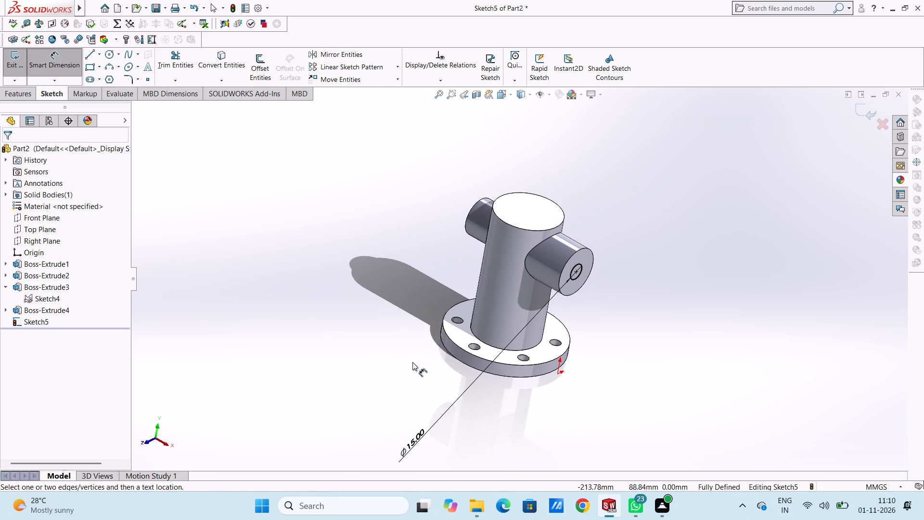
Cut the 15 mm circle Through All, passing through both side bosses and the cylinder.
{"action": "left_click", "coordinate": [59, 61]}
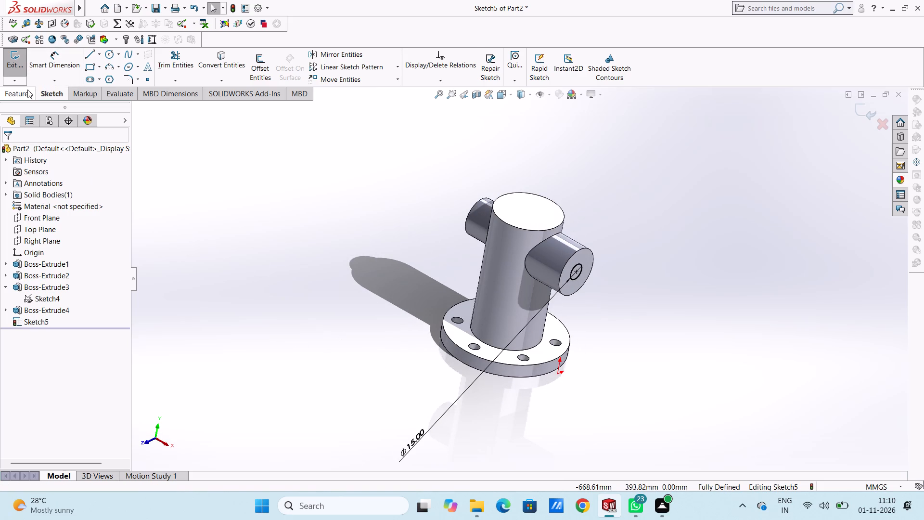
{"action": "left_click", "coordinate": [24, 91]}
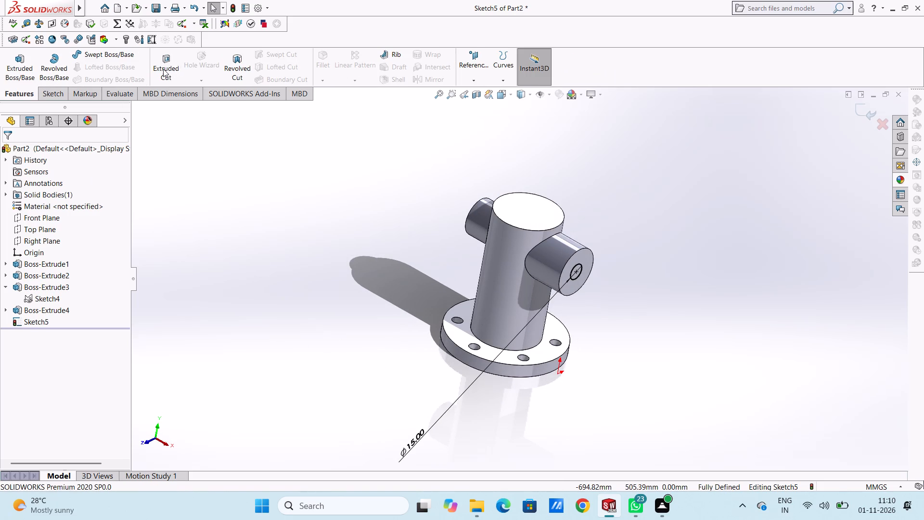
{"action": "left_click", "coordinate": [163, 69]}
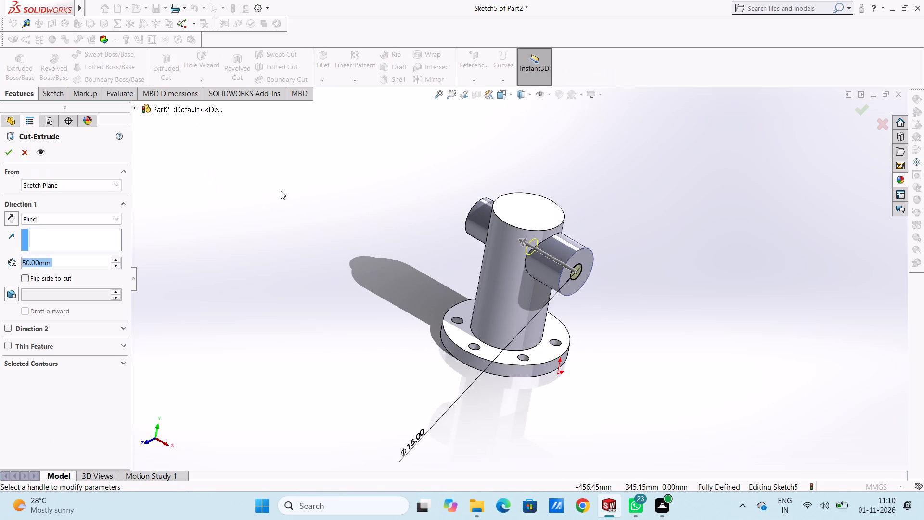
{"action": "left_click", "coordinate": [103, 218]}
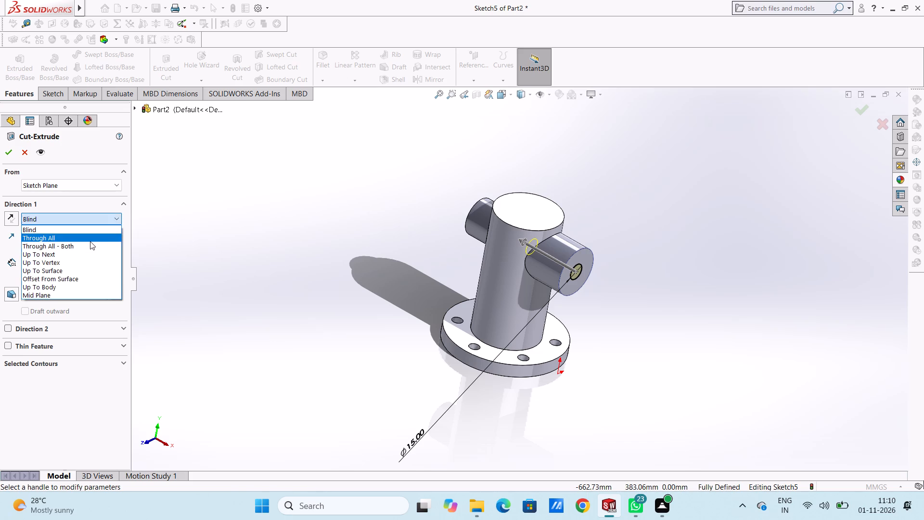
{"action": "left_click", "coordinate": [90, 241]}
{"action": "left_click", "coordinate": [13, 151]}
{"action": "left_click", "coordinate": [192, 248]}
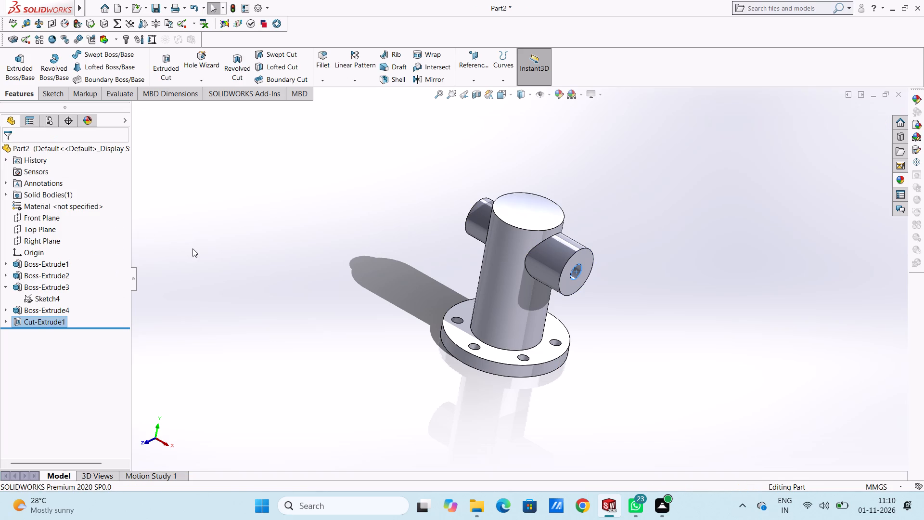
Chamfer the 15 mm bore's edges on the end faces of both side bosses with 2 mm distance and 45° angle.
{"action": "middle_click_drag", "start_coordinate": [312, 216], "coordinate": [306, 242]}
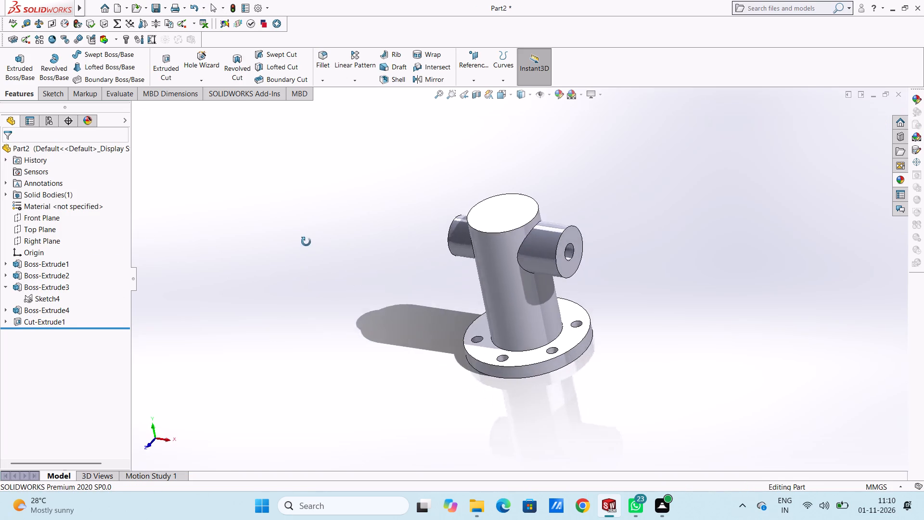
{"action": "middle_click_drag", "start_coordinate": [306, 242], "coordinate": [279, 266]}
{"action": "middle_click_drag", "start_coordinate": [278, 249], "coordinate": [259, 242]}
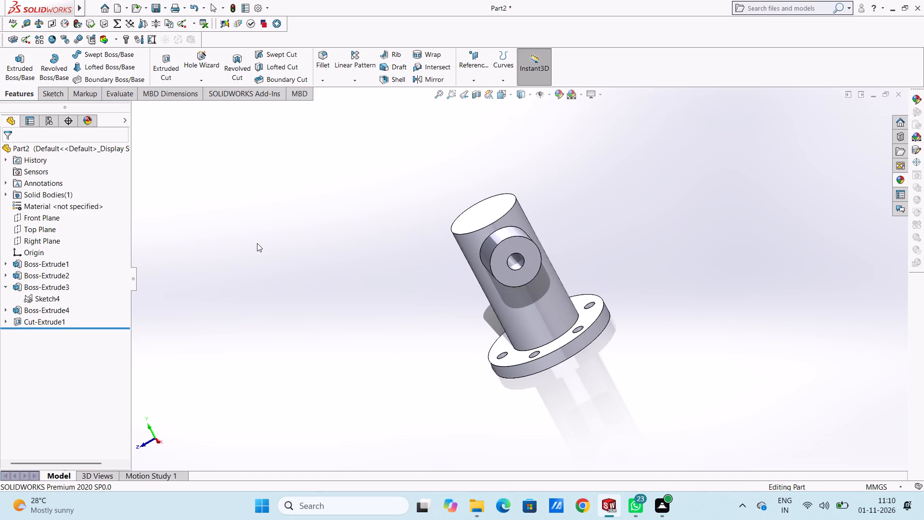
{"action": "middle_click_drag", "start_coordinate": [333, 303], "coordinate": [325, 294]}
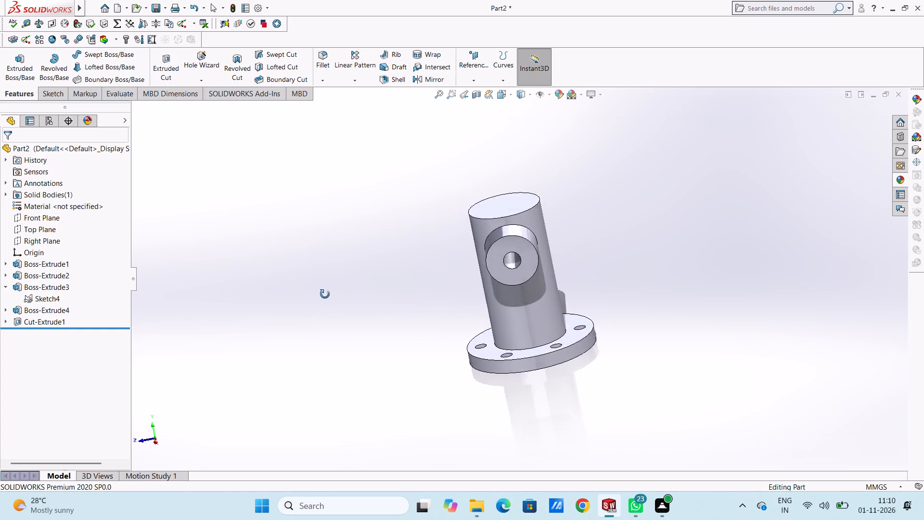
{"action": "middle_click_drag", "start_coordinate": [325, 294], "coordinate": [356, 293]}
{"action": "scroll", "coordinate": [592, 283], "scroll_direction": "down", "scroll_amount": 5}
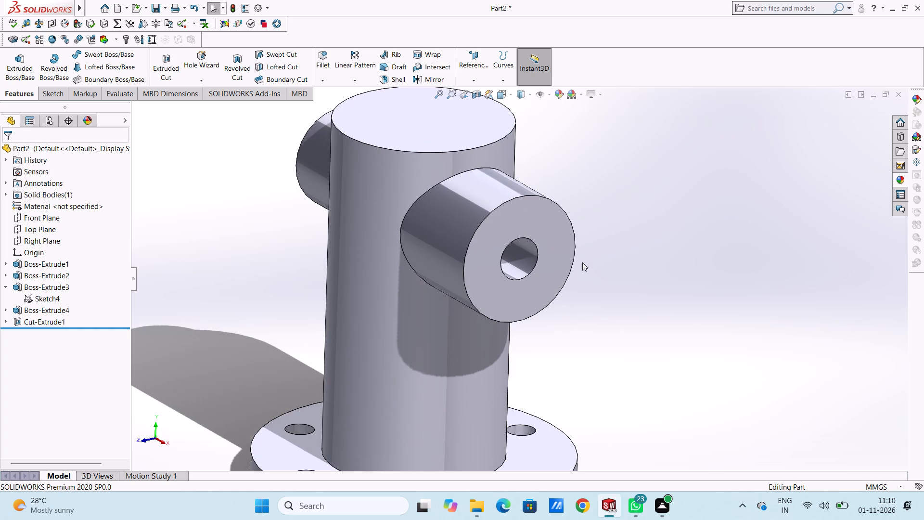
{"action": "left_click", "coordinate": [323, 81]}
{"action": "left_click", "coordinate": [326, 102]}
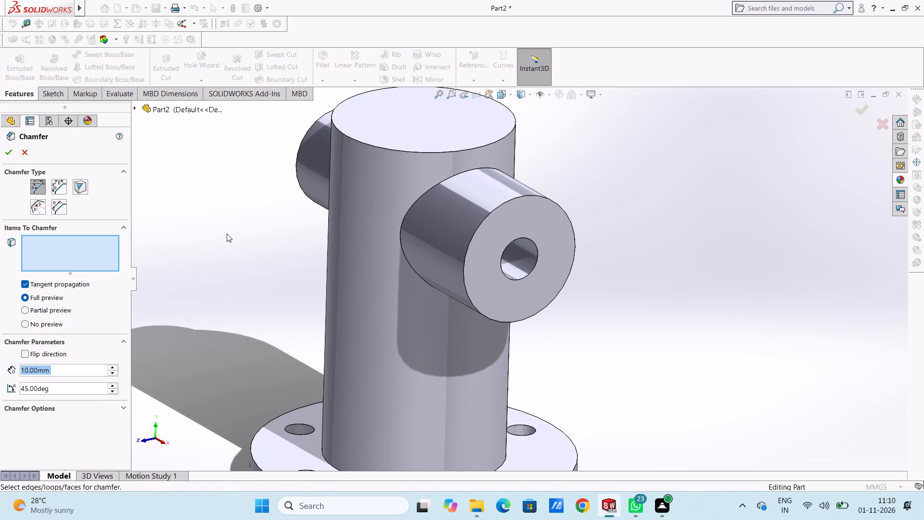
{"action": "key", "text": "2"}
{"action": "key", "text": "Return"}
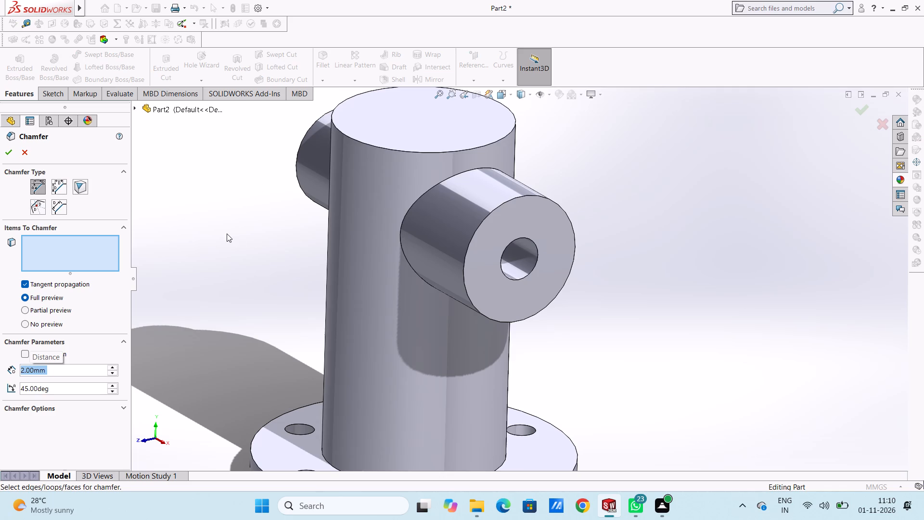
{"action": "left_click", "coordinate": [517, 239]}
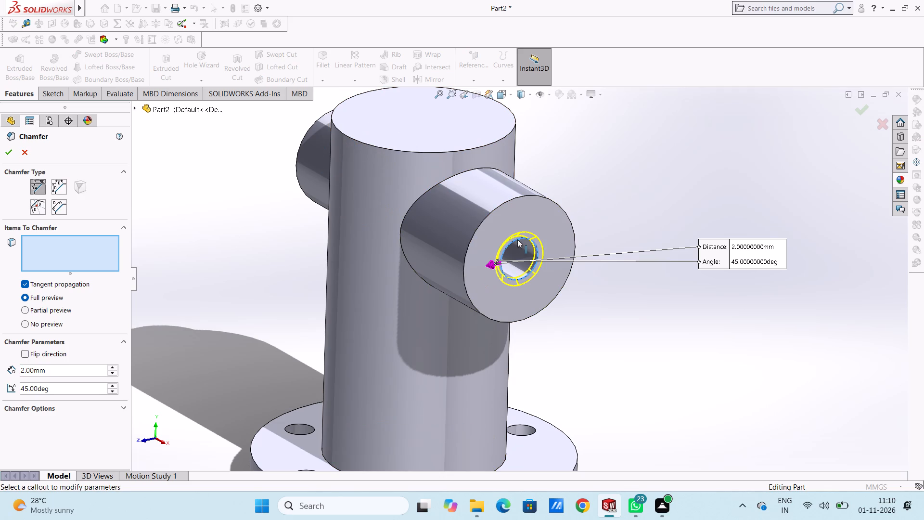
{"action": "scroll", "coordinate": [188, 187], "scroll_direction": "up", "scroll_amount": 3}
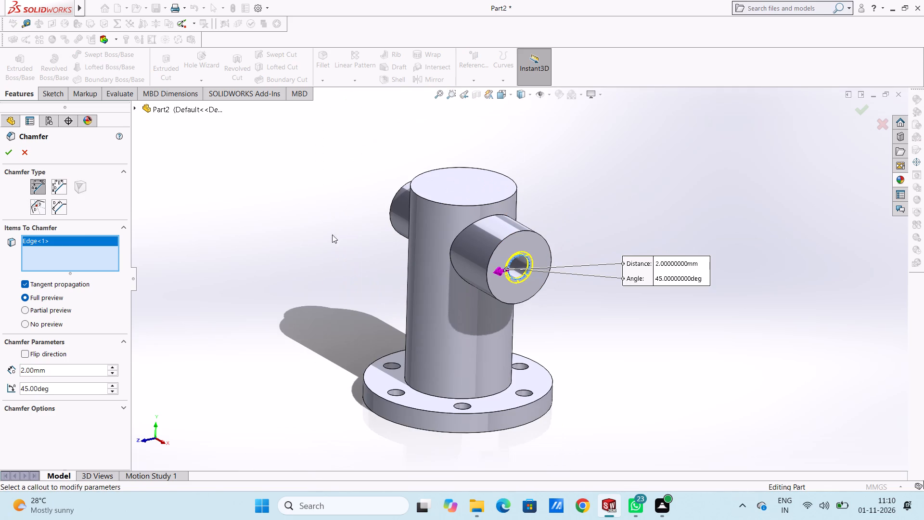
{"action": "middle_click_drag", "start_coordinate": [338, 222], "coordinate": [417, 286]}
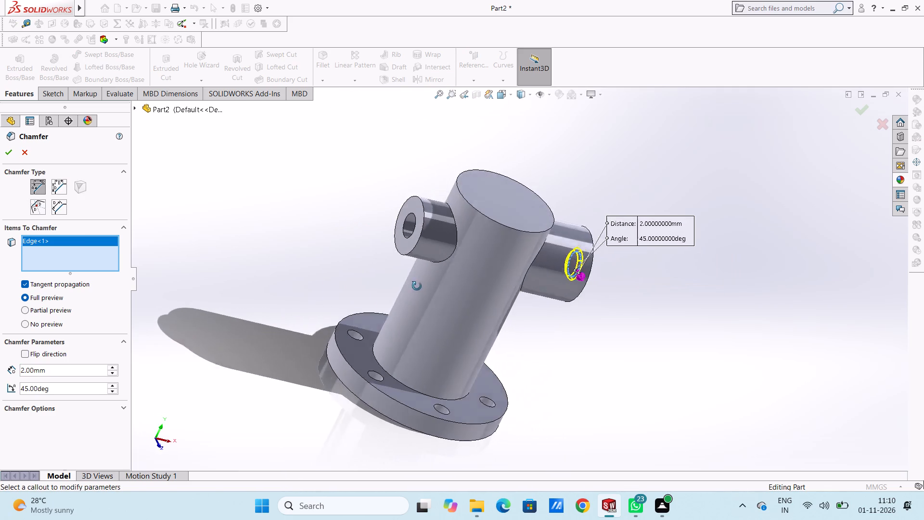
{"action": "middle_click_drag", "start_coordinate": [417, 286], "coordinate": [420, 297]}
{"action": "scroll", "coordinate": [450, 235], "scroll_direction": "down", "scroll_amount": 3}
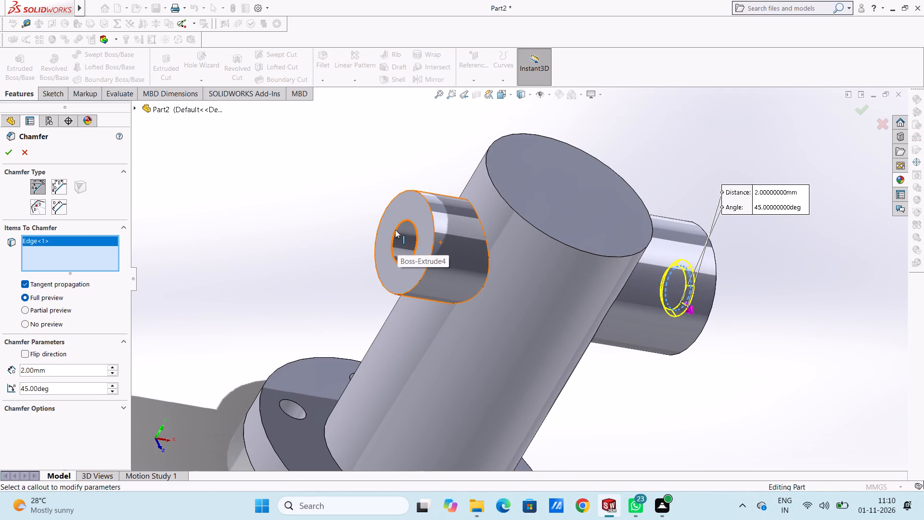
{"action": "left_click", "coordinate": [395, 230]}
{"action": "left_click", "coordinate": [12, 154]}
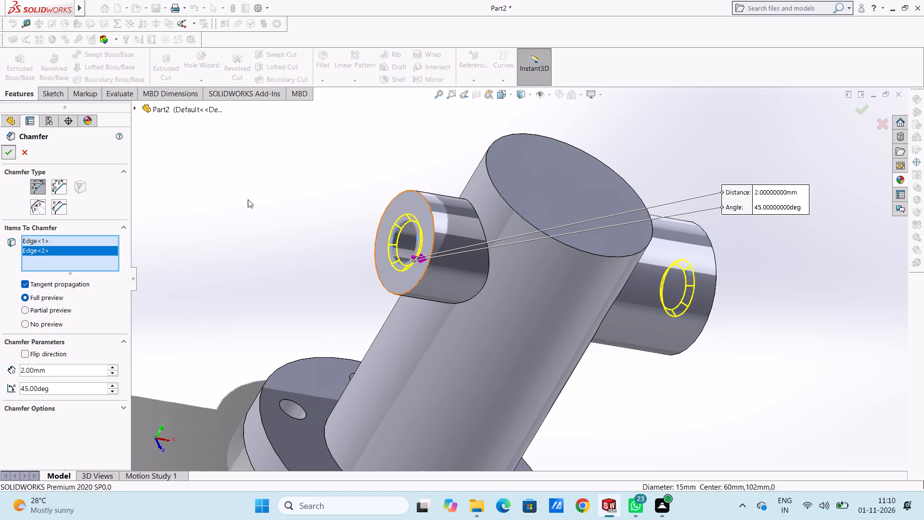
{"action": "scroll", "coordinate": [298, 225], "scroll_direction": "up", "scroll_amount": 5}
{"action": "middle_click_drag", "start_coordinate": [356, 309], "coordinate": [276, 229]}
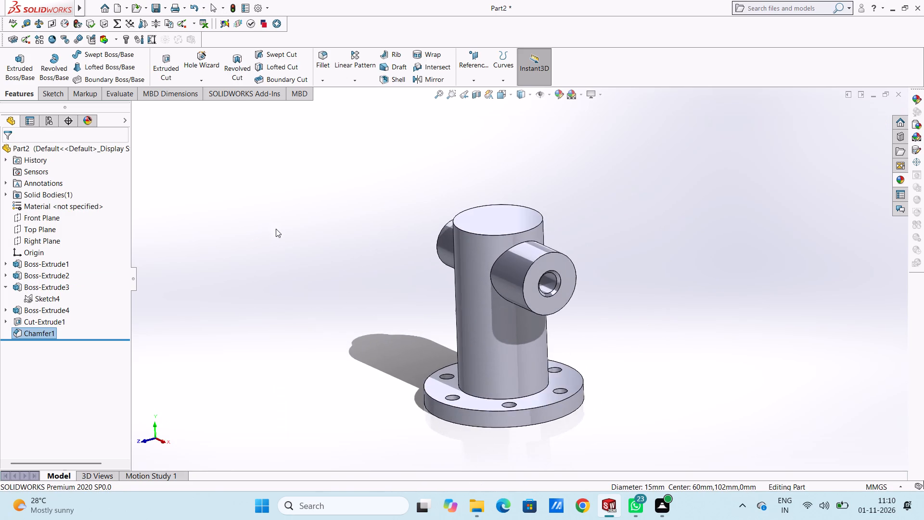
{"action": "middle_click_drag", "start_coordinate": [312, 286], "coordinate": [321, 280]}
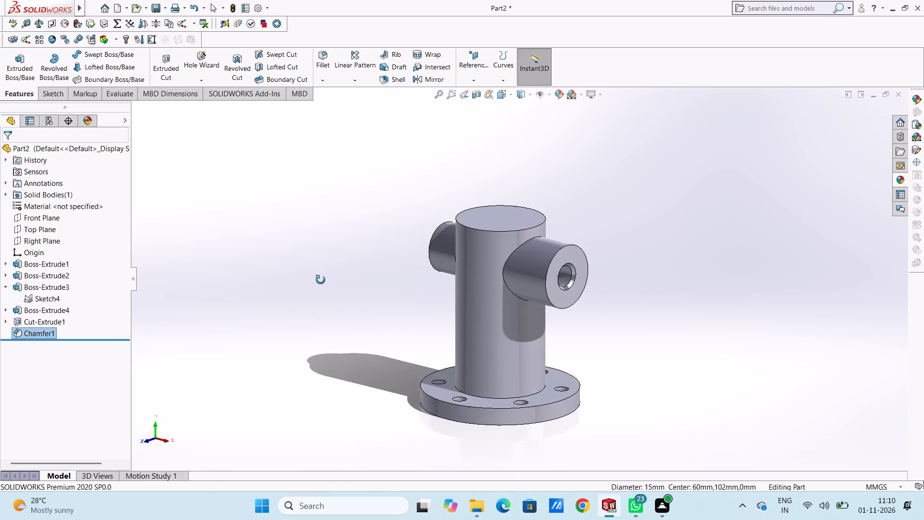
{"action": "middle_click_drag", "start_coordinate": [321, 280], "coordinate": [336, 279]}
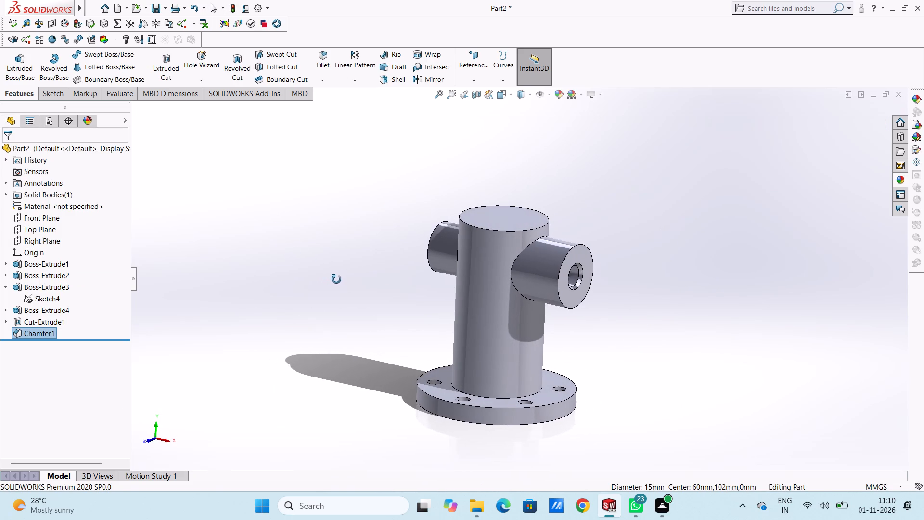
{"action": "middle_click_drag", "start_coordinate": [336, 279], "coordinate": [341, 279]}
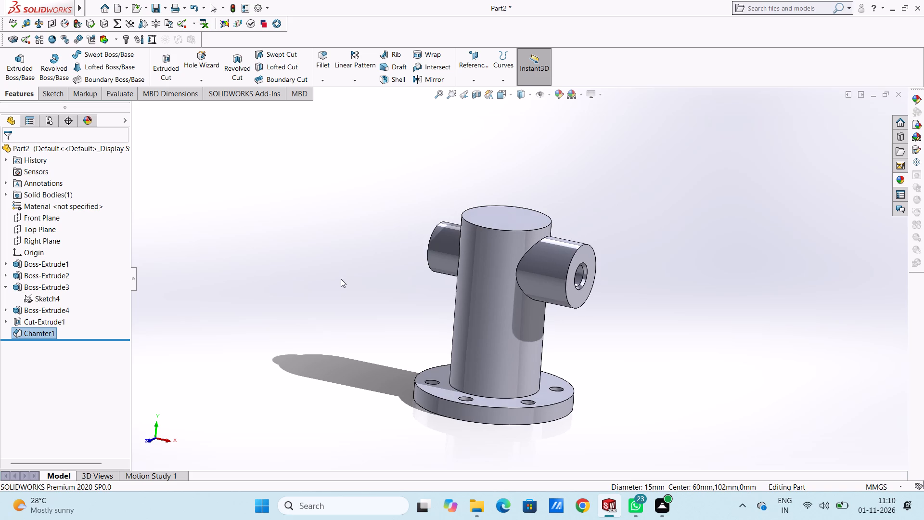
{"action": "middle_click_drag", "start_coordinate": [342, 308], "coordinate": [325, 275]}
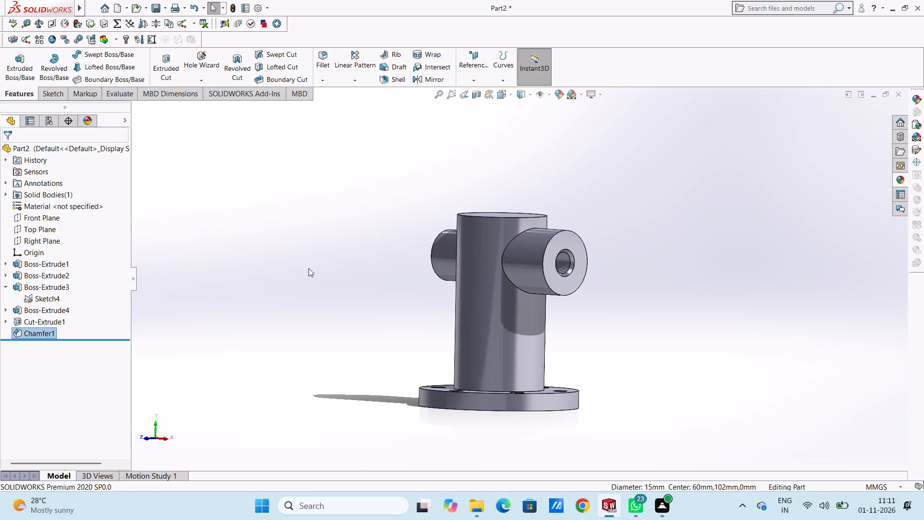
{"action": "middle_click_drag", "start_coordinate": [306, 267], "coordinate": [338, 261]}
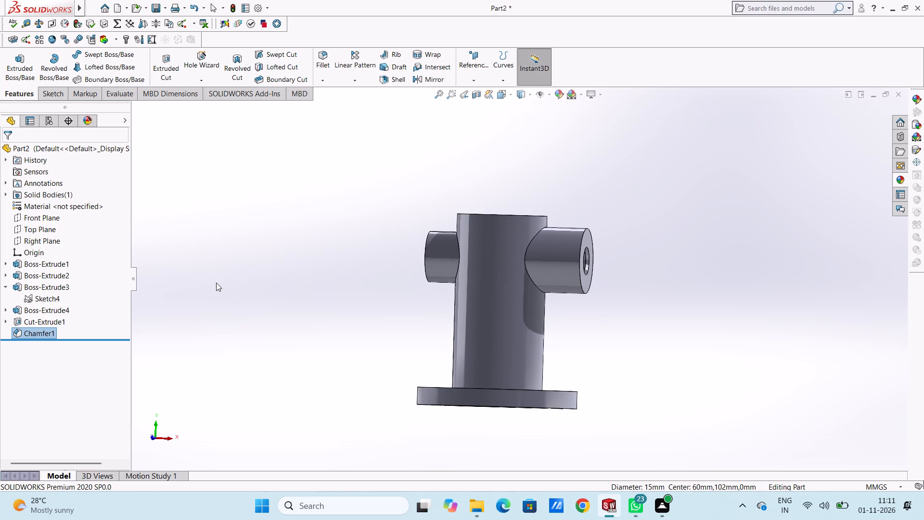
On the Front Plane, sketch two 12 mm radius circles on the cylinder's axis, about 110 mm and 39 mm above the origin.
{"action": "left_click", "coordinate": [48, 217]}
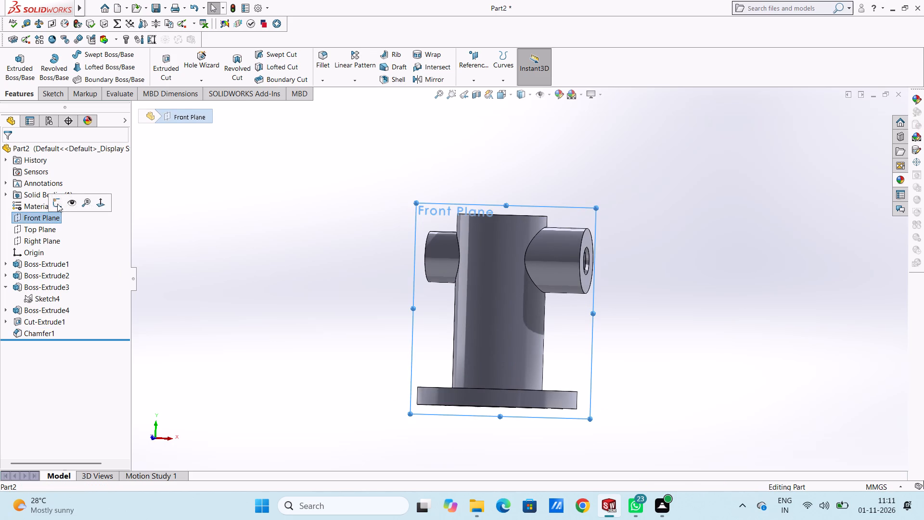
{"action": "left_click", "coordinate": [57, 203]}
{"action": "left_click", "coordinate": [203, 230]}
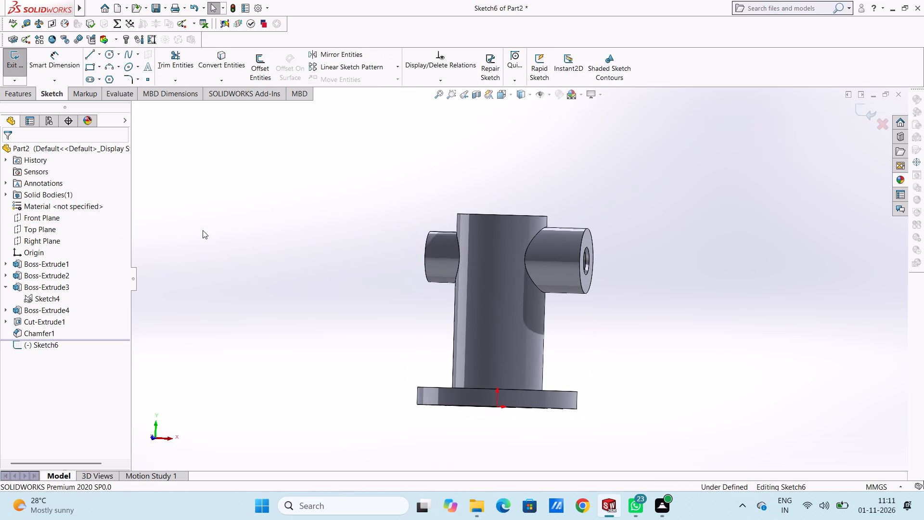
{"action": "key", "text": "ctrl+1"}
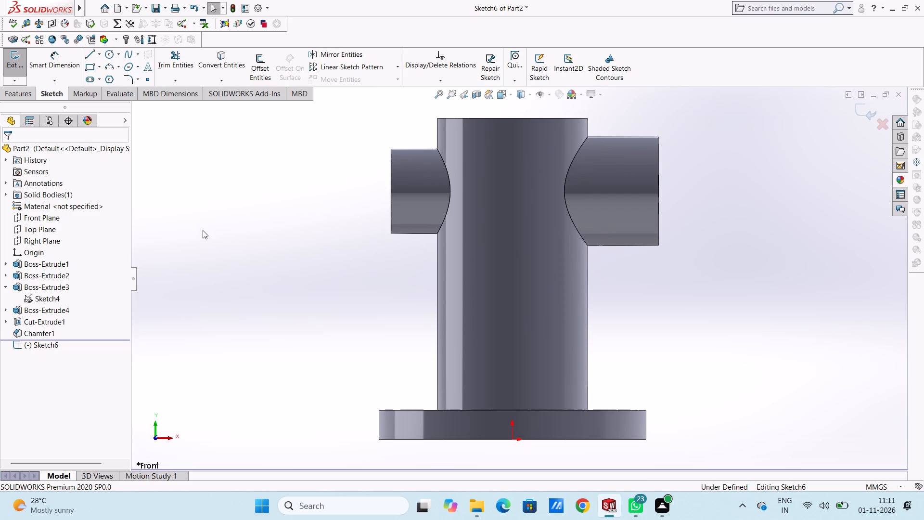
{"action": "scroll", "coordinate": [513, 202], "scroll_direction": "up", "scroll_amount": 4}
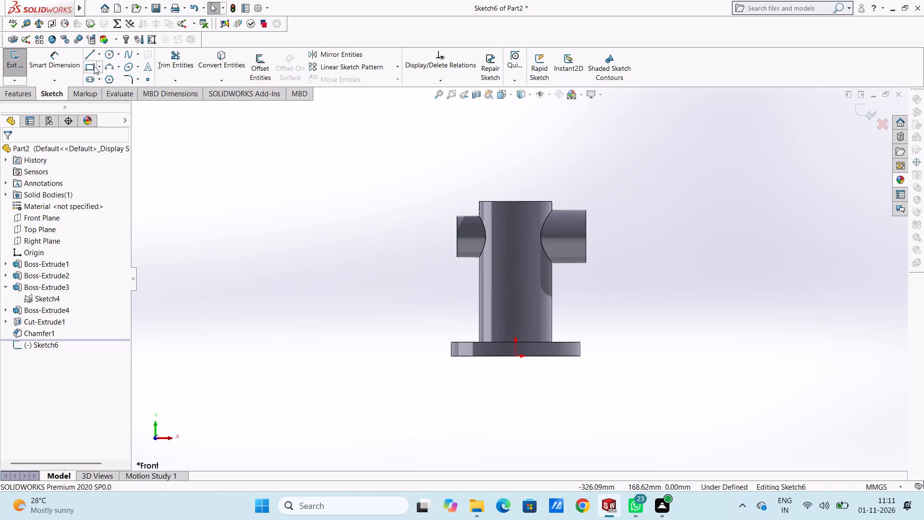
{"action": "left_click", "coordinate": [106, 55]}
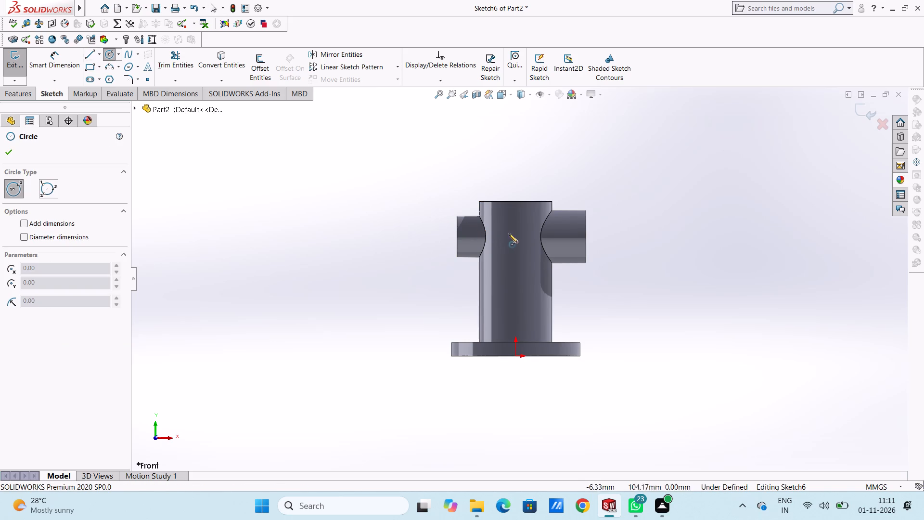
{"action": "left_click", "coordinate": [515, 227]}
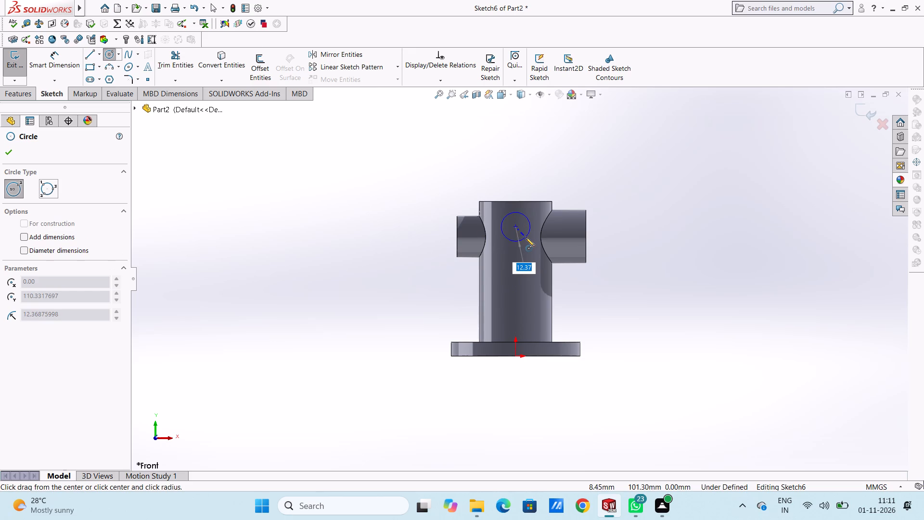
{"action": "type", "text": "12"}
{"action": "key", "text": "Return"}
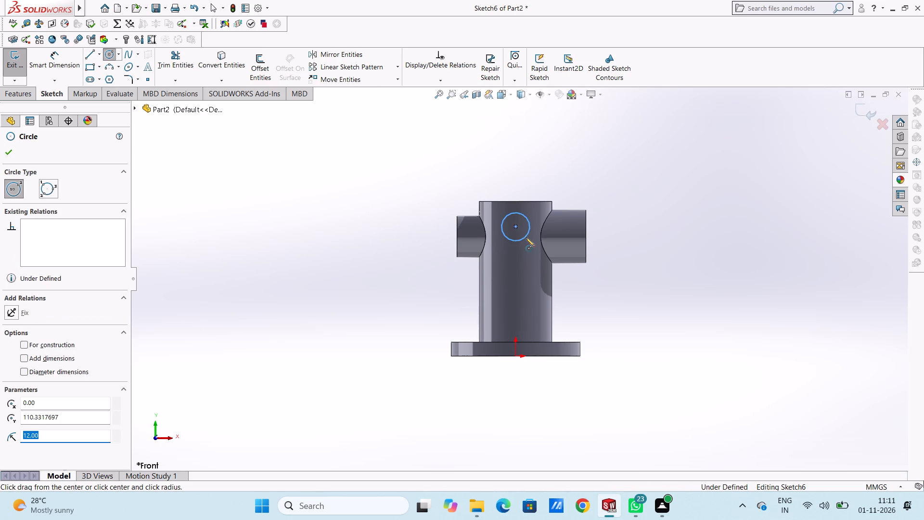
{"action": "left_click", "coordinate": [518, 311]}
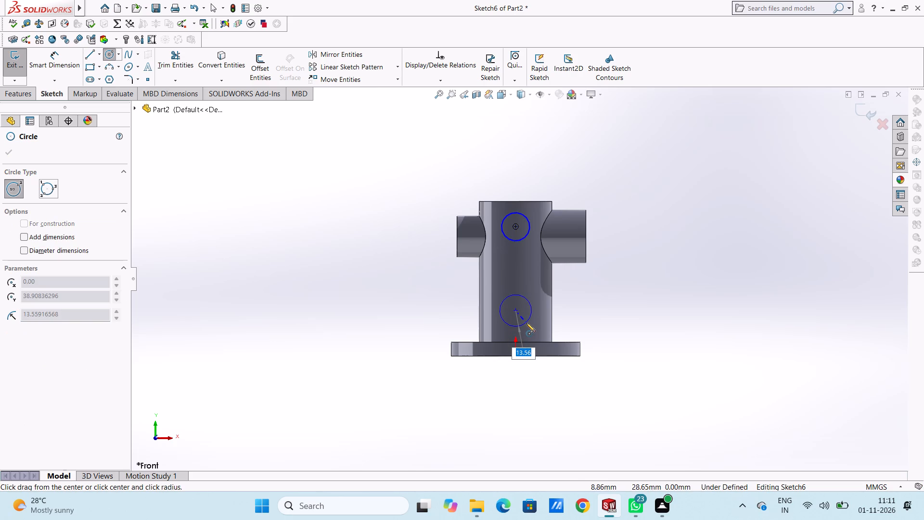
{"action": "type", "text": "12"}
{"action": "key", "text": "Return"}
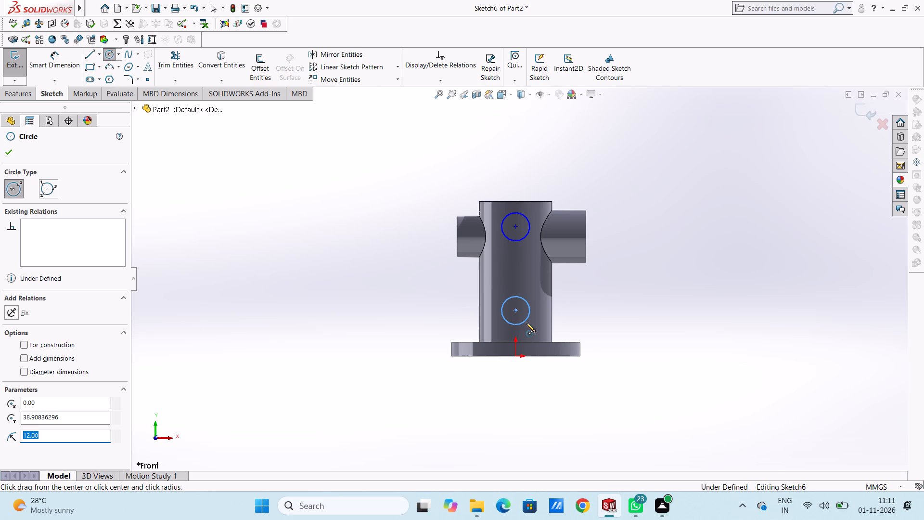
{"action": "left_click", "coordinate": [9, 155]}
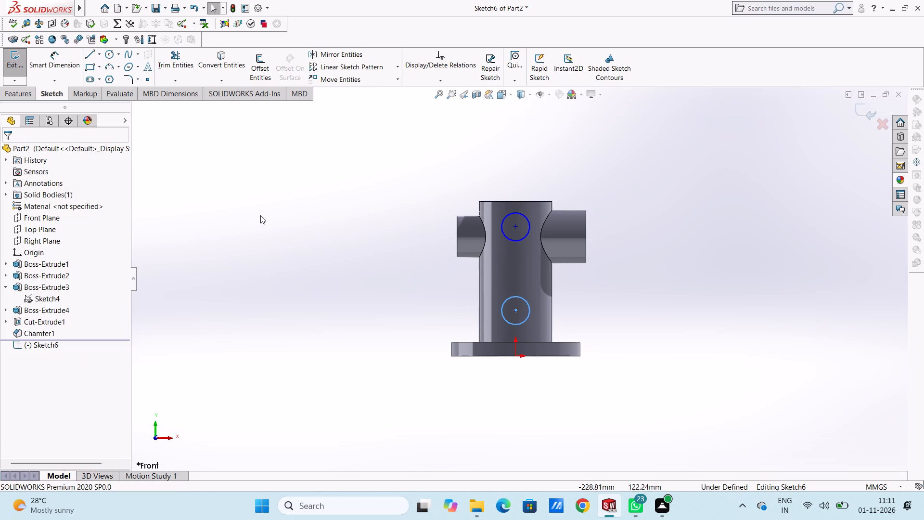
{"action": "left_click", "coordinate": [260, 216]}
Dimension the diameters of the upper and lower Front Plane circles as 24 mm each.
{"action": "left_click", "coordinate": [61, 55]}
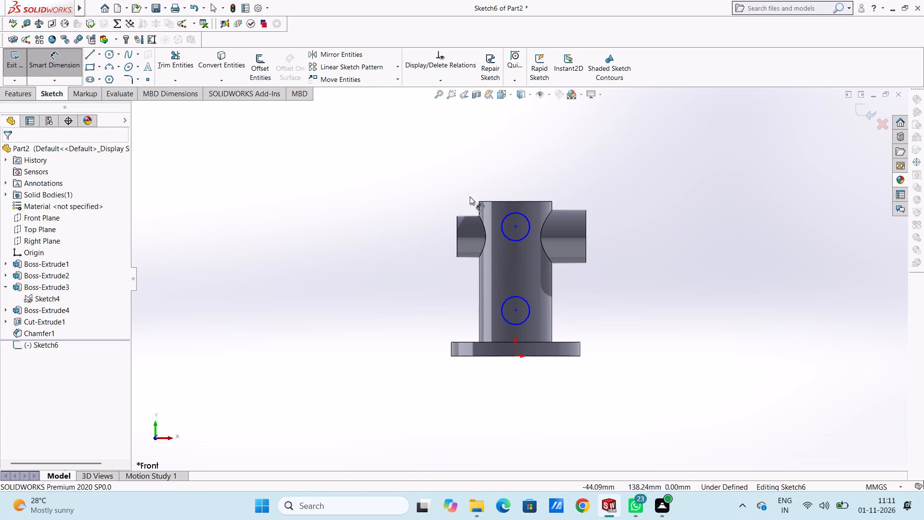
{"action": "left_click", "coordinate": [507, 219]}
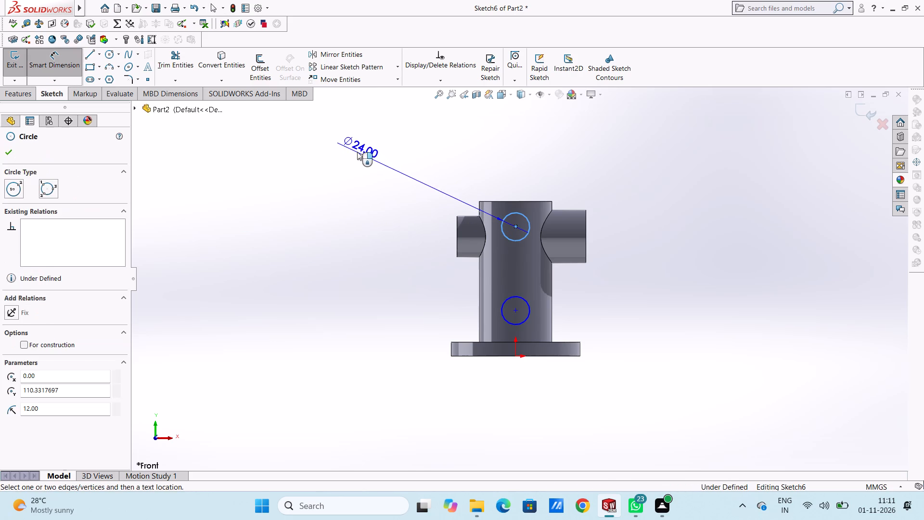
{"action": "left_click", "coordinate": [357, 152]}
{"action": "left_click", "coordinate": [306, 129]}
{"action": "left_click", "coordinate": [313, 136]}
{"action": "left_click", "coordinate": [310, 140]}
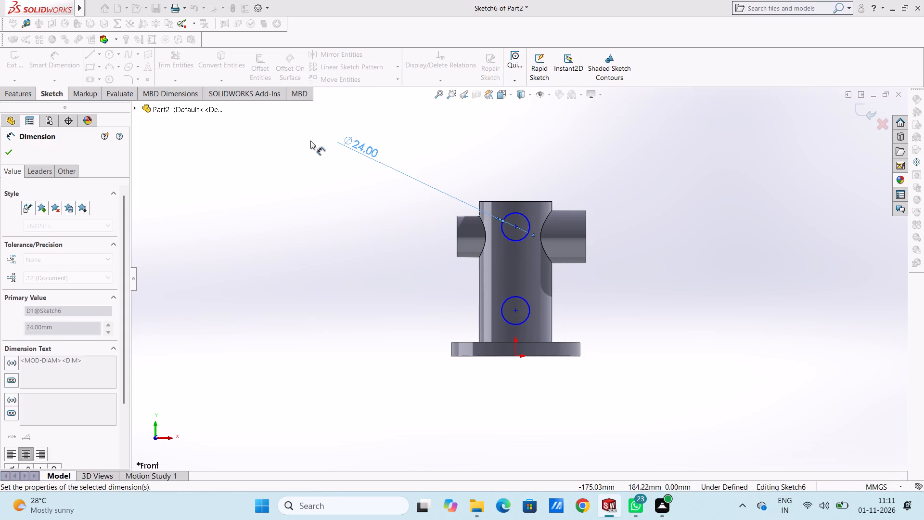
{"action": "left_click", "coordinate": [506, 315]}
{"action": "left_click", "coordinate": [506, 317]}
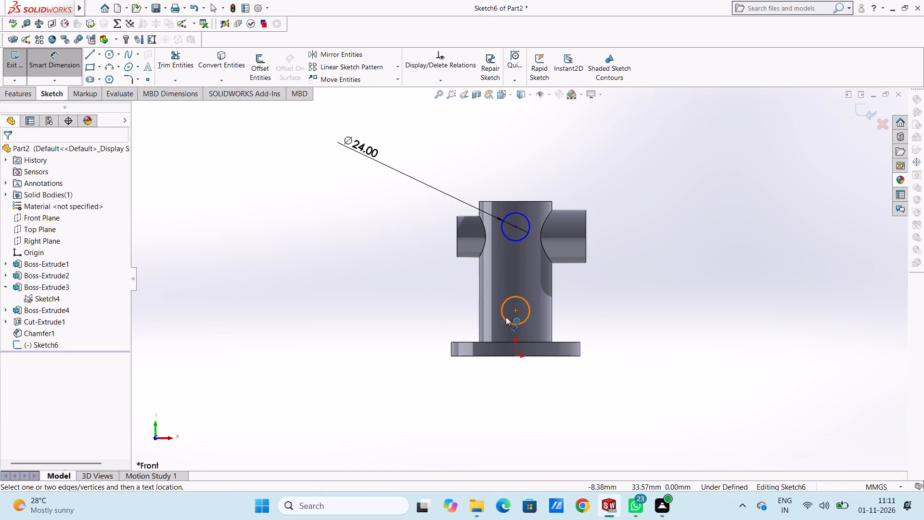
{"action": "left_click", "coordinate": [300, 429]}
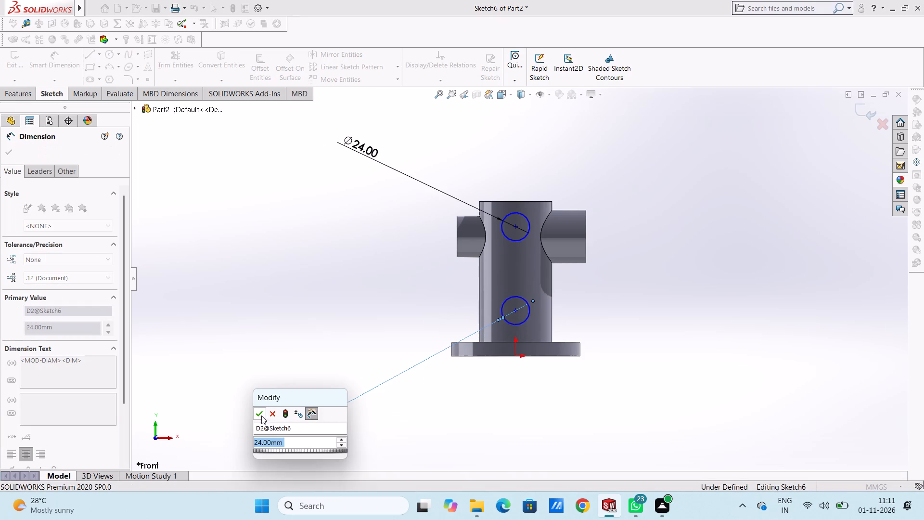
{"action": "left_click", "coordinate": [259, 413]}
{"action": "left_click", "coordinate": [257, 378]}
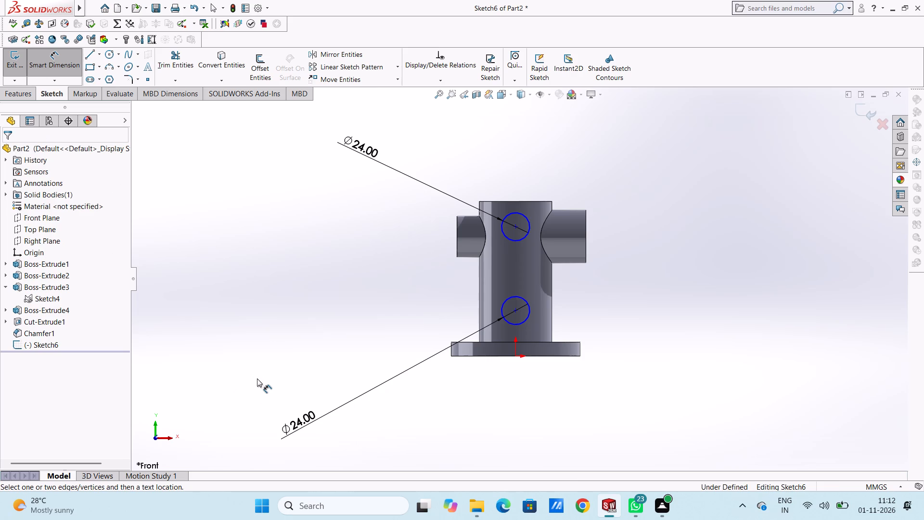
Dimension the vertical distance between the two circle centres as 66 mm.
{"action": "left_click", "coordinate": [515, 225]}
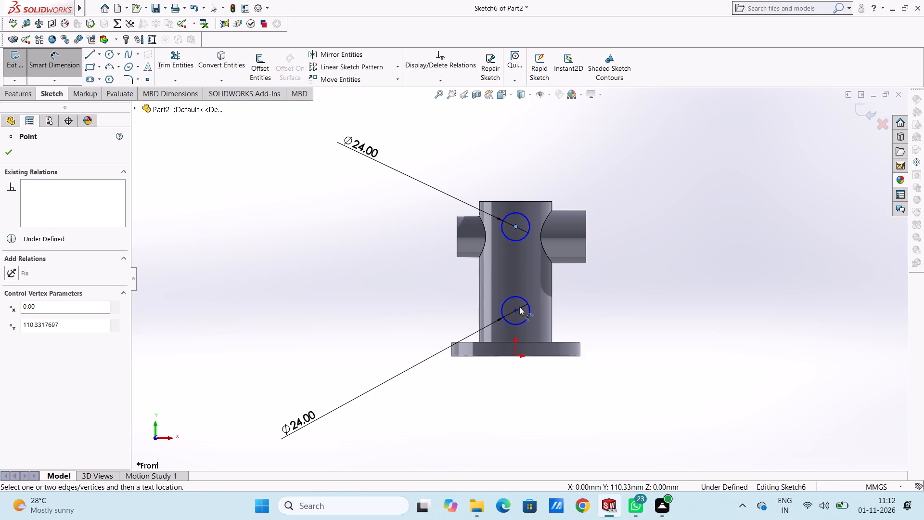
{"action": "left_click", "coordinate": [517, 309]}
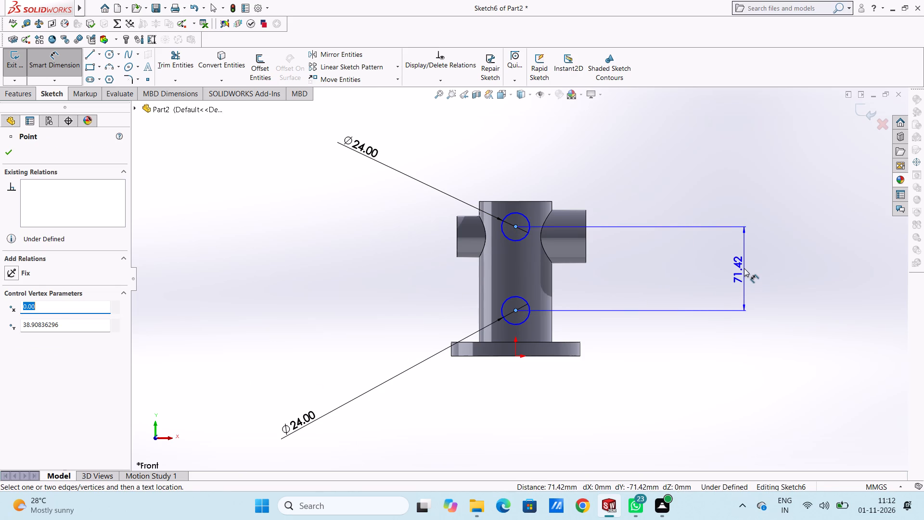
{"action": "left_click", "coordinate": [744, 267]}
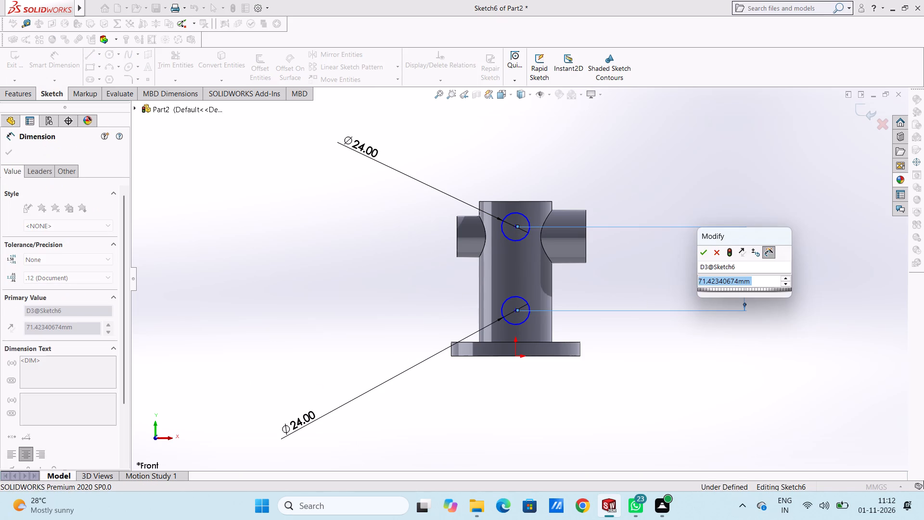
{"action": "type", "text": "66"}
{"action": "key", "text": "Return"}
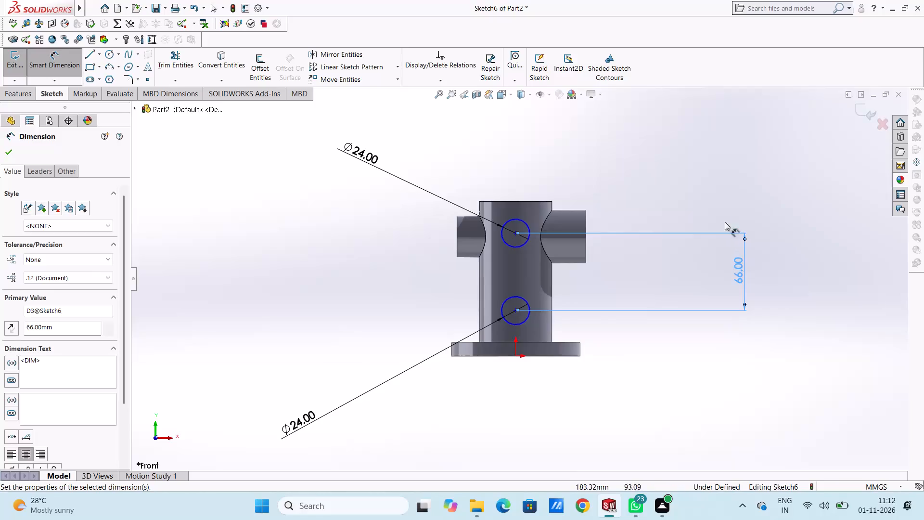
{"action": "left_click", "coordinate": [698, 182]}
Dimension the lower circle's centre 36 mm above the origin.
{"action": "left_click", "coordinate": [518, 311]}
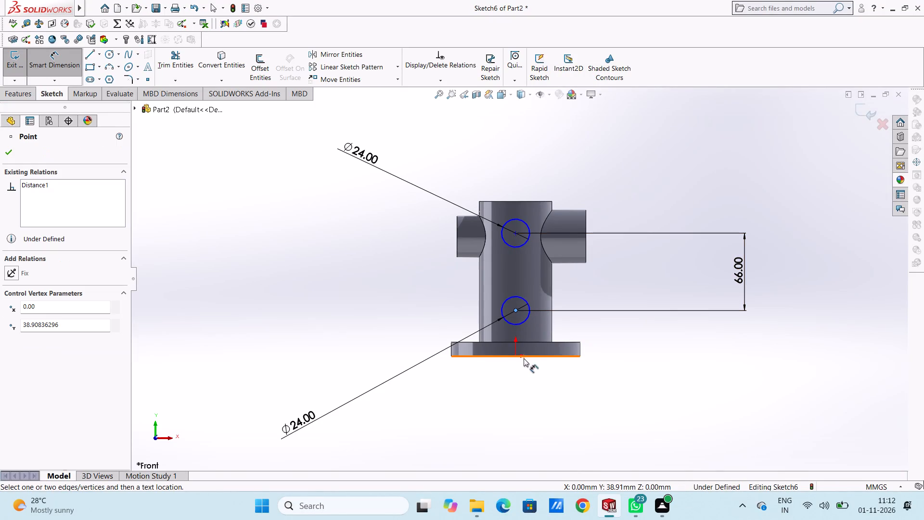
{"action": "left_click", "coordinate": [515, 355]}
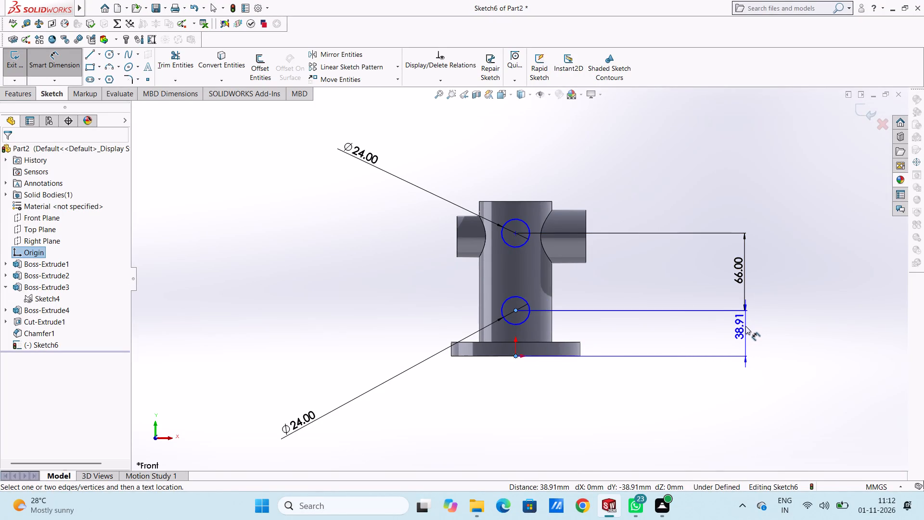
{"action": "left_click", "coordinate": [744, 326]}
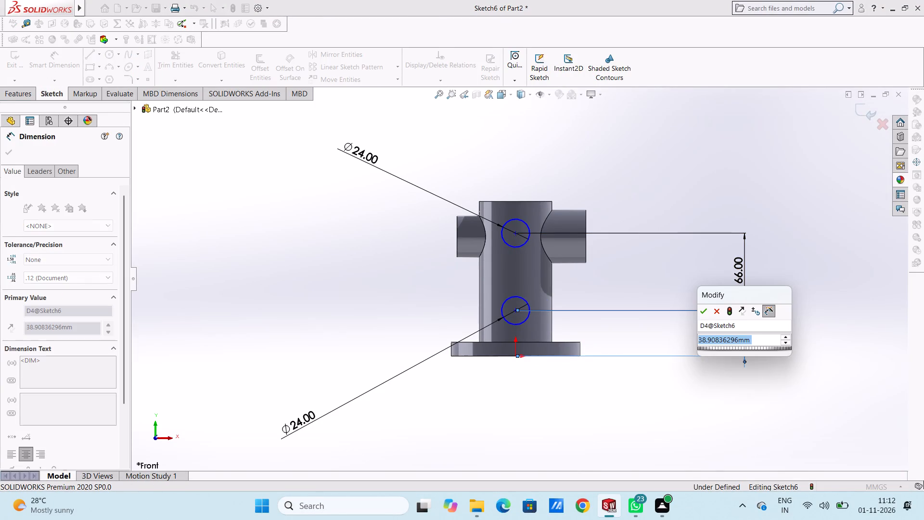
{"action": "type", "text": "36"}
{"action": "key", "text": "Return"}
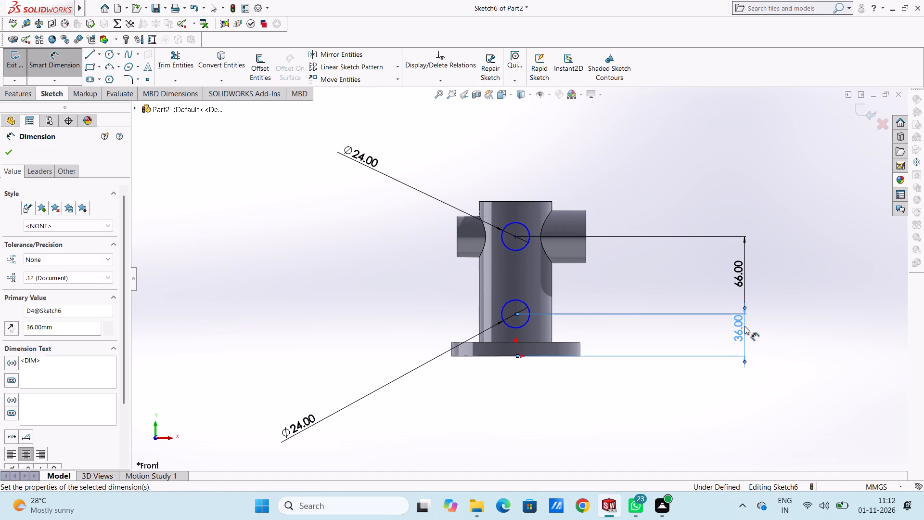
{"action": "left_click", "coordinate": [358, 264]}
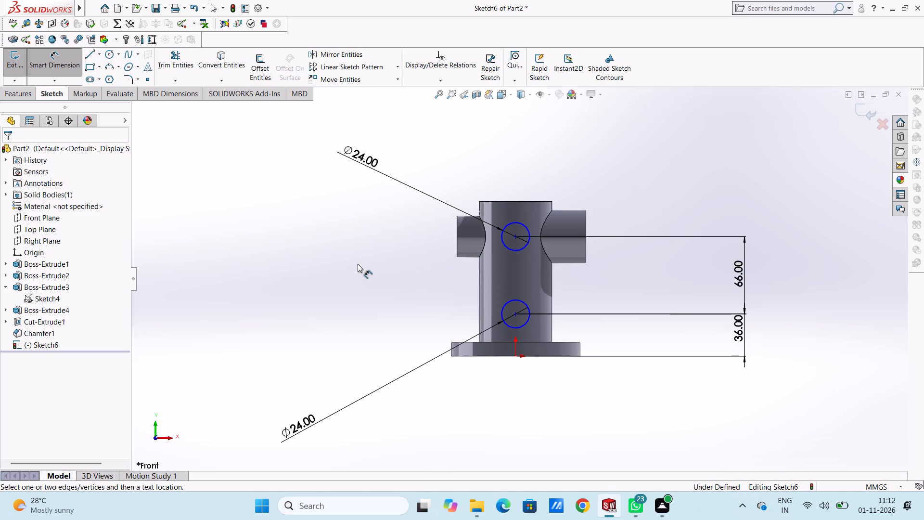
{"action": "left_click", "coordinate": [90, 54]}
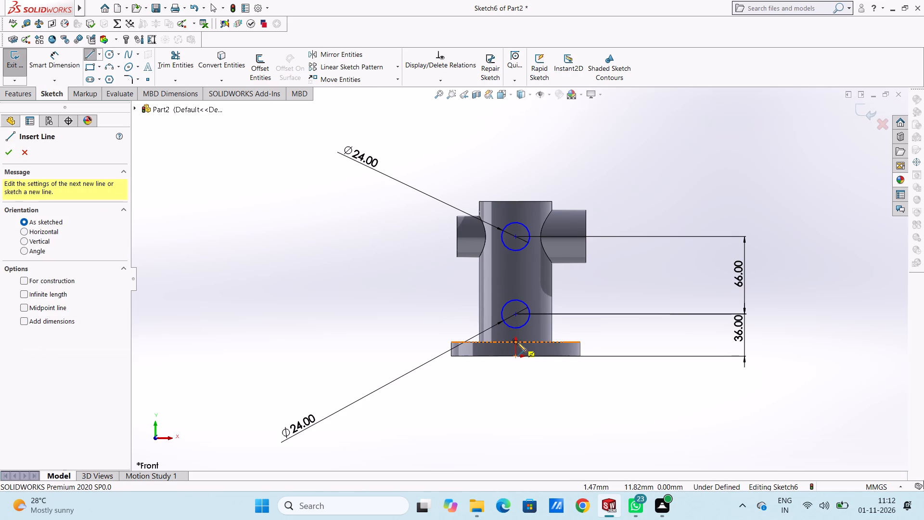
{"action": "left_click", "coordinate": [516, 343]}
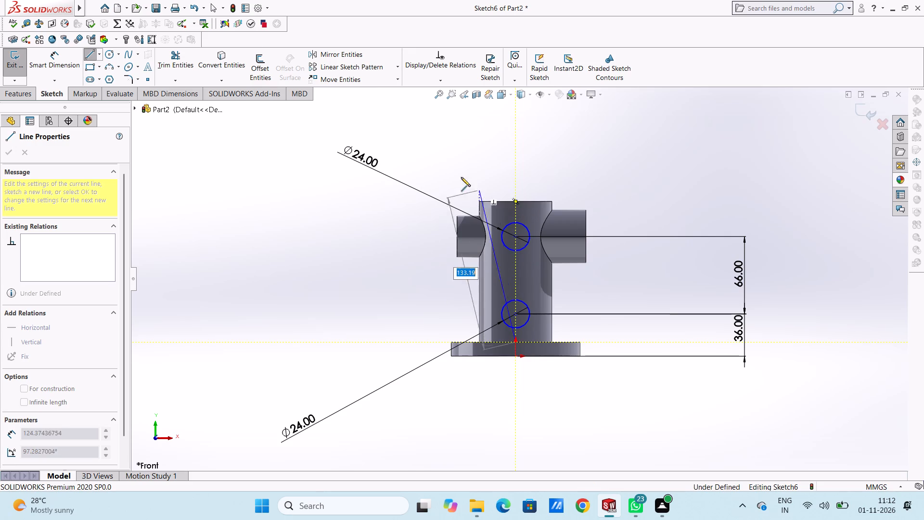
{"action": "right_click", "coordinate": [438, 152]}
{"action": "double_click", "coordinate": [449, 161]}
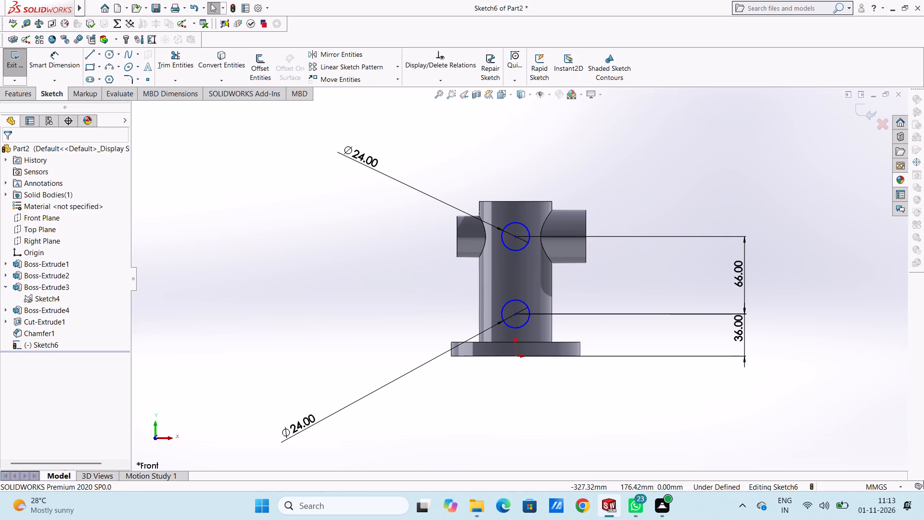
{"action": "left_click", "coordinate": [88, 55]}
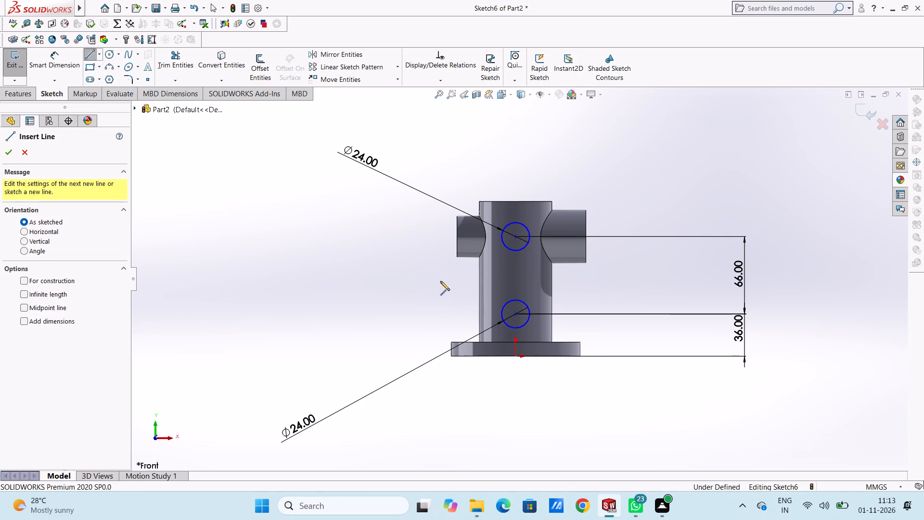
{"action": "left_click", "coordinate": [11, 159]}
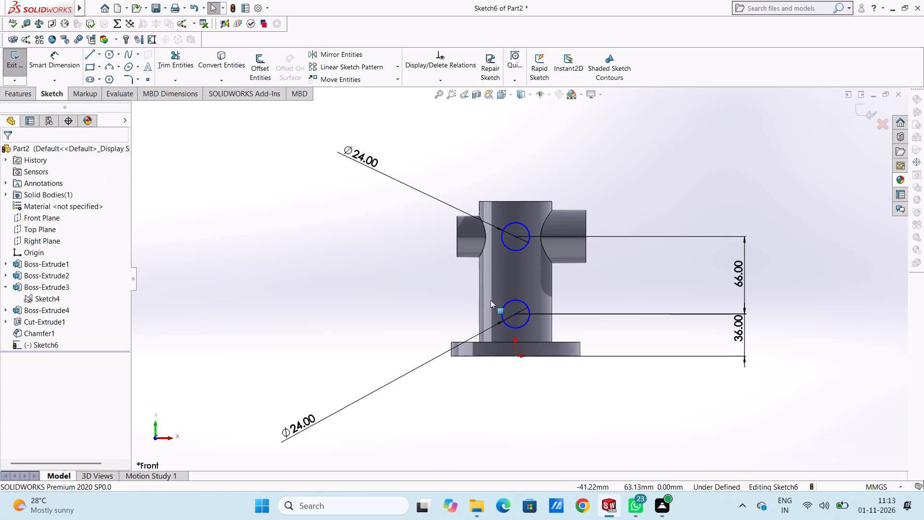
Add Vertical relations aligning the lower and the upper circle centres with the origin.
{"action": "left_click", "coordinate": [517, 356]}
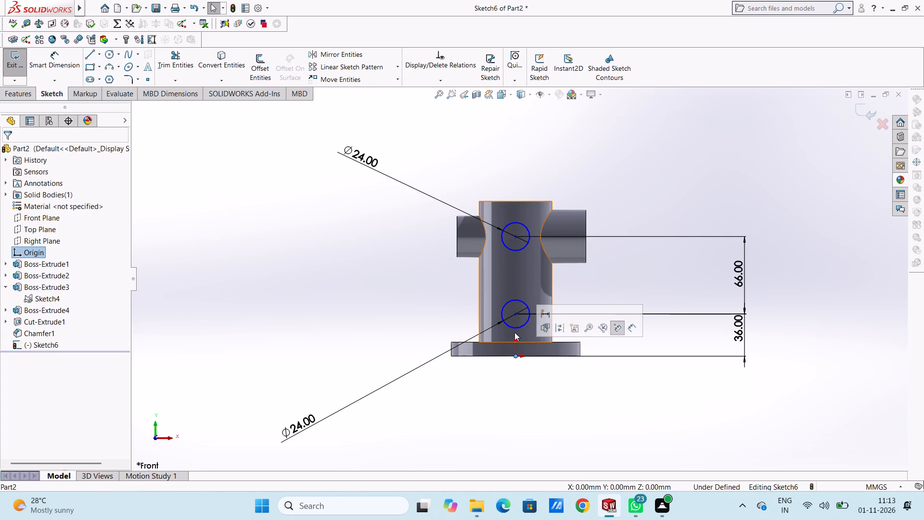
{"action": "left_click", "coordinate": [514, 316], "text": "ctrl"}
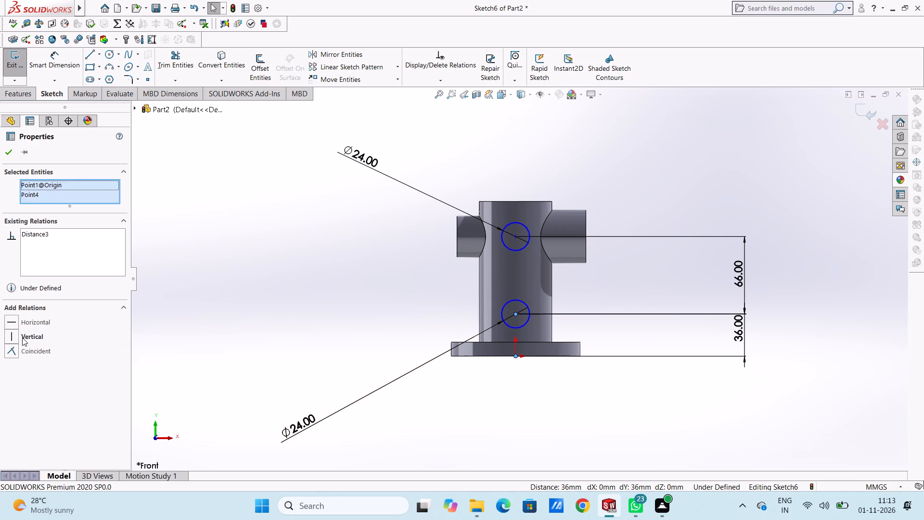
{"action": "left_click", "coordinate": [16, 335]}
{"action": "left_click", "coordinate": [250, 284]}
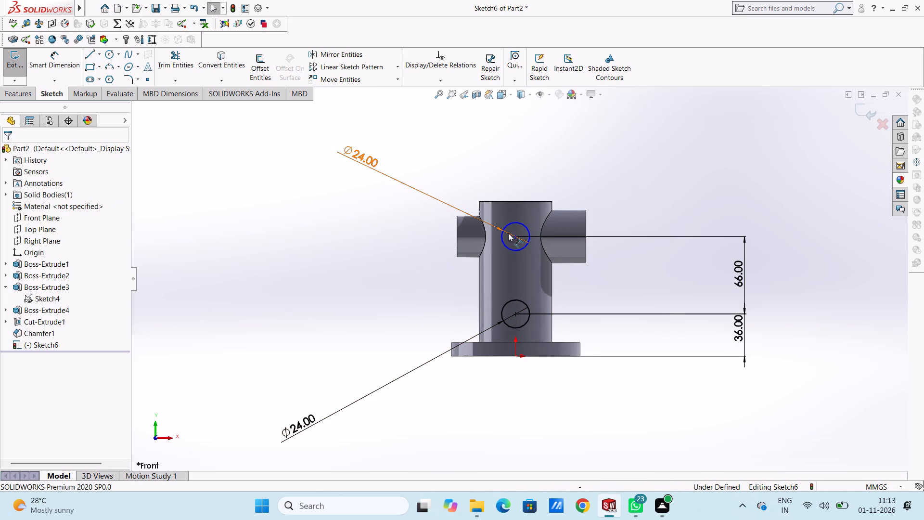
{"action": "left_click", "coordinate": [517, 238]}
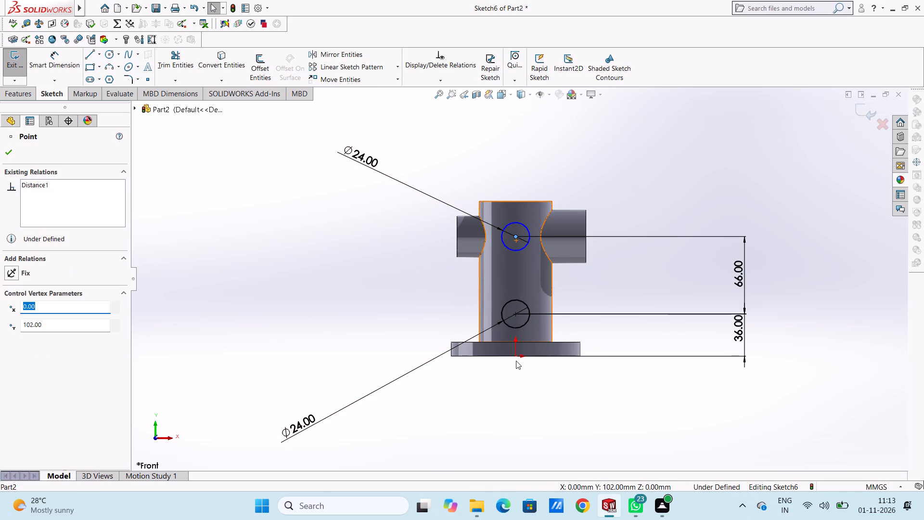
{"action": "left_click", "coordinate": [515, 357], "text": "ctrl"}
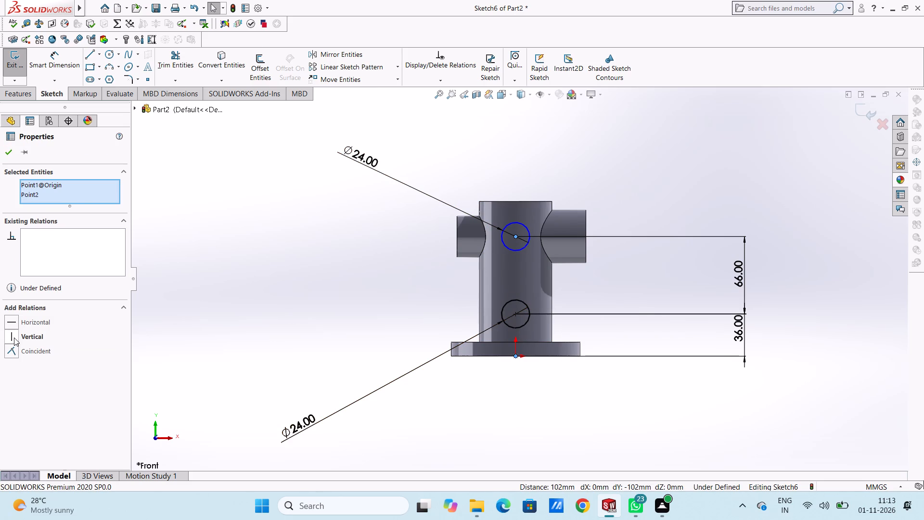
{"action": "left_click", "coordinate": [14, 338]}
{"action": "left_click", "coordinate": [308, 289]}
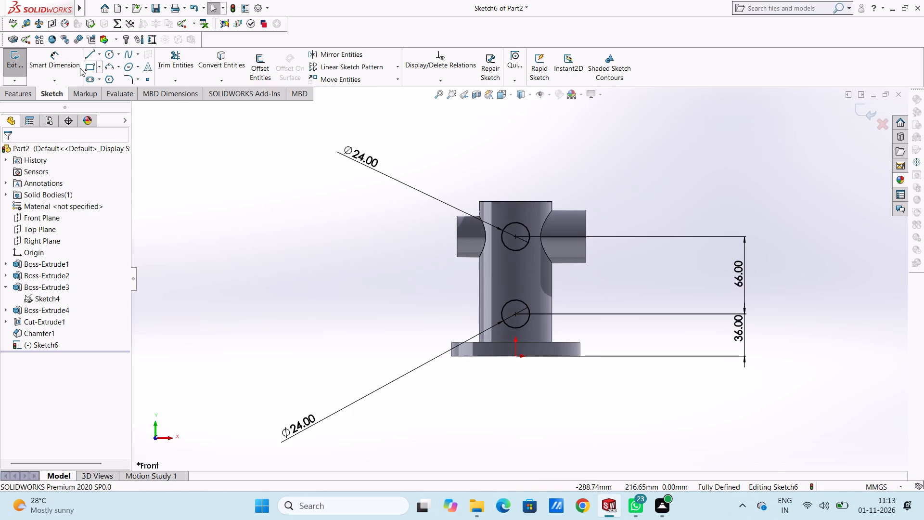
Sketch a 66 mm vertical line joining the left quadrant points of the two circles, deleting the stray extra segment.
{"action": "left_click", "coordinate": [89, 58]}
{"action": "scroll", "coordinate": [525, 335], "scroll_direction": "down", "scroll_amount": 1}
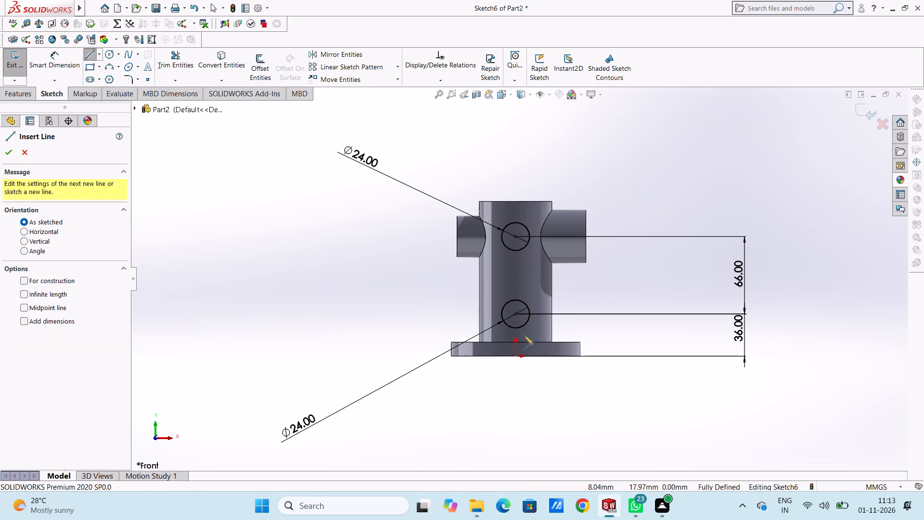
{"action": "scroll", "coordinate": [524, 336], "scroll_direction": "down", "scroll_amount": 3}
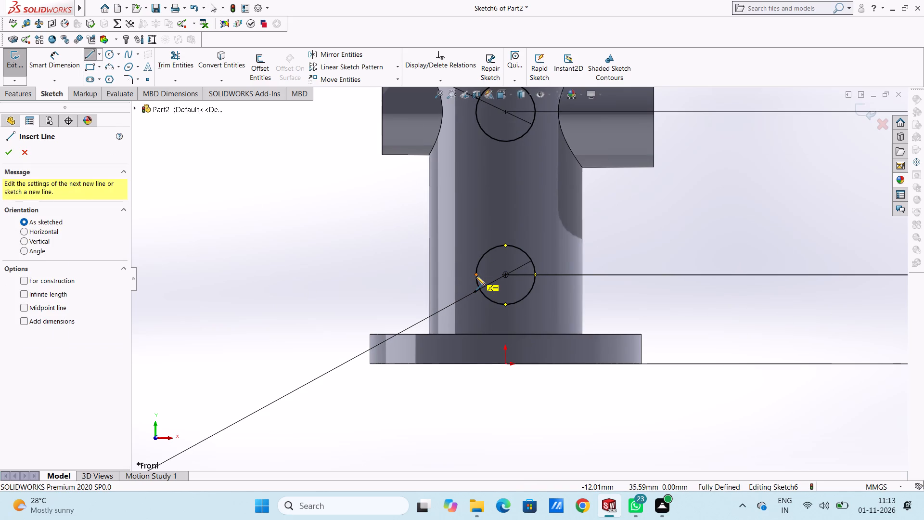
{"action": "left_click", "coordinate": [476, 276]}
{"action": "scroll", "coordinate": [477, 205], "scroll_direction": "up", "scroll_amount": 2}
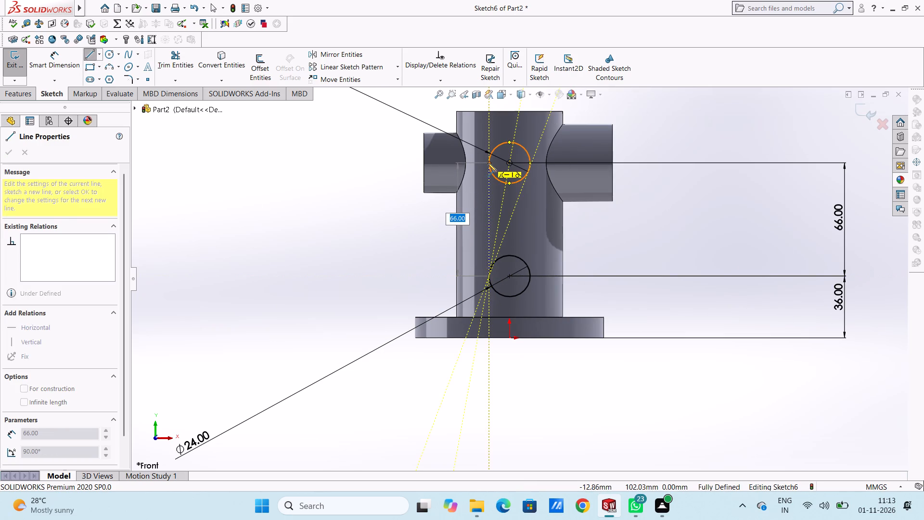
{"action": "left_click", "coordinate": [489, 163]}
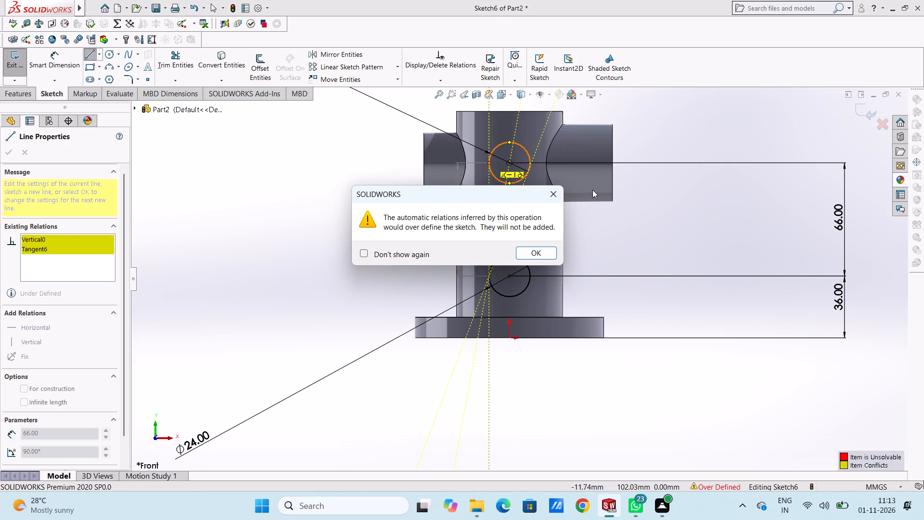
{"action": "left_click", "coordinate": [562, 194]}
{"action": "right_click", "coordinate": [313, 143]}
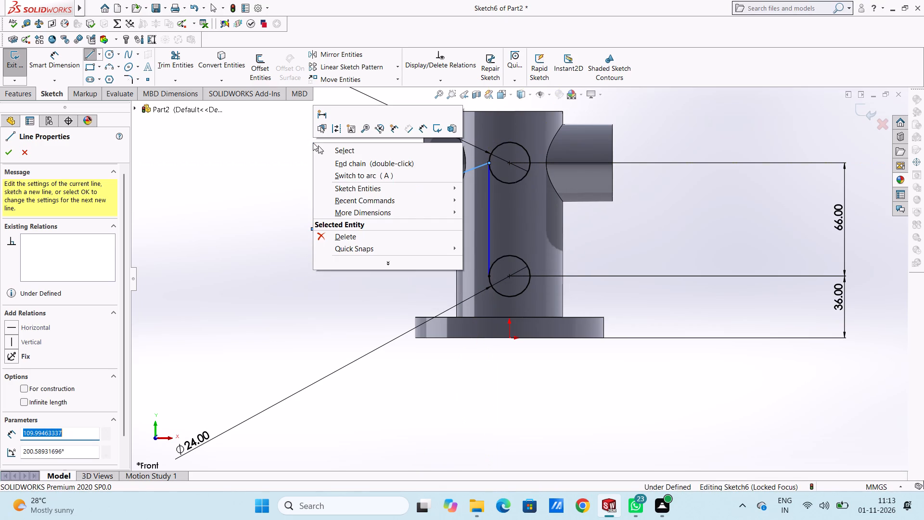
{"action": "double_click", "coordinate": [321, 147]}
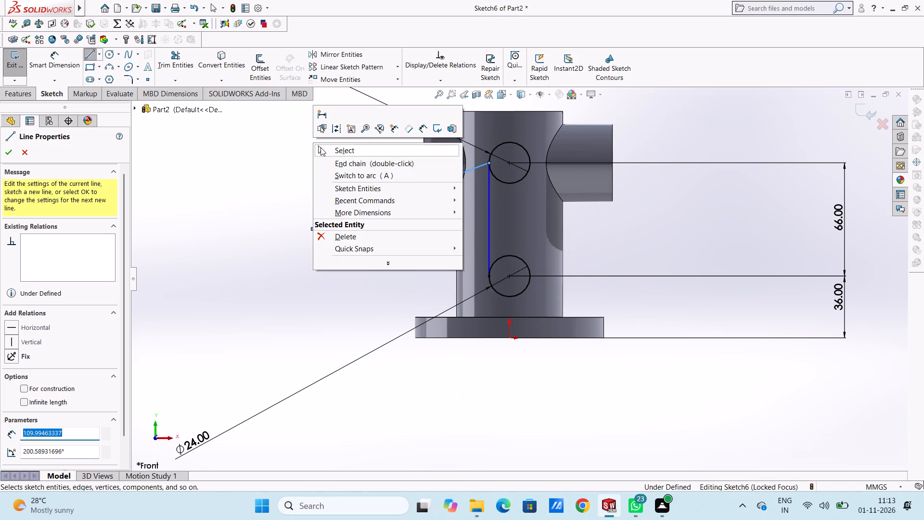
{"action": "left_click", "coordinate": [345, 217]}
{"action": "right_click", "coordinate": [306, 170]}
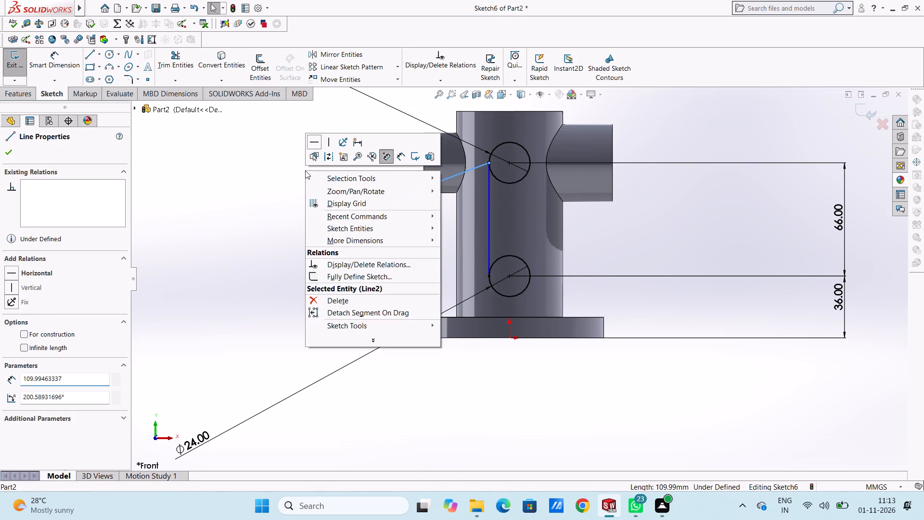
{"action": "left_click", "coordinate": [321, 300]}
{"action": "left_click", "coordinate": [284, 279]}
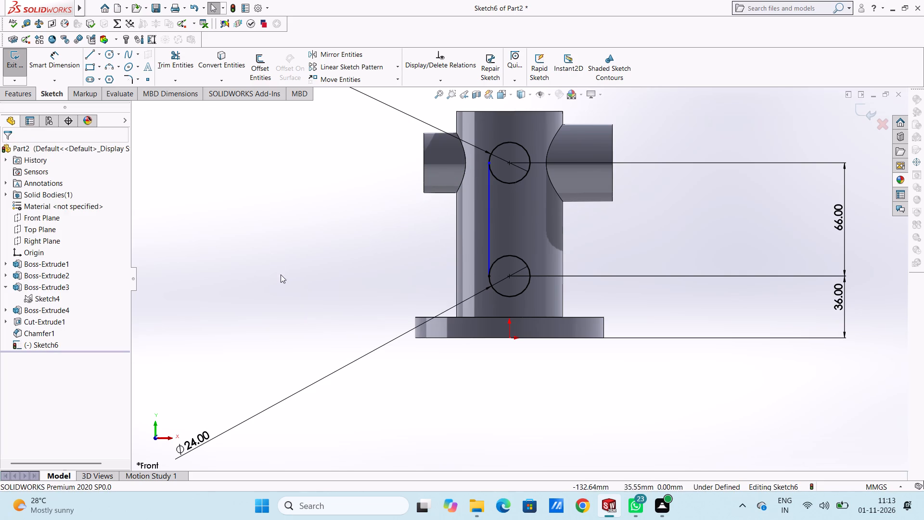
Sketch a 66 mm vertical line joining the right quadrant points of the two circles, deleting the stray extra segment.
{"action": "left_click", "coordinate": [91, 53]}
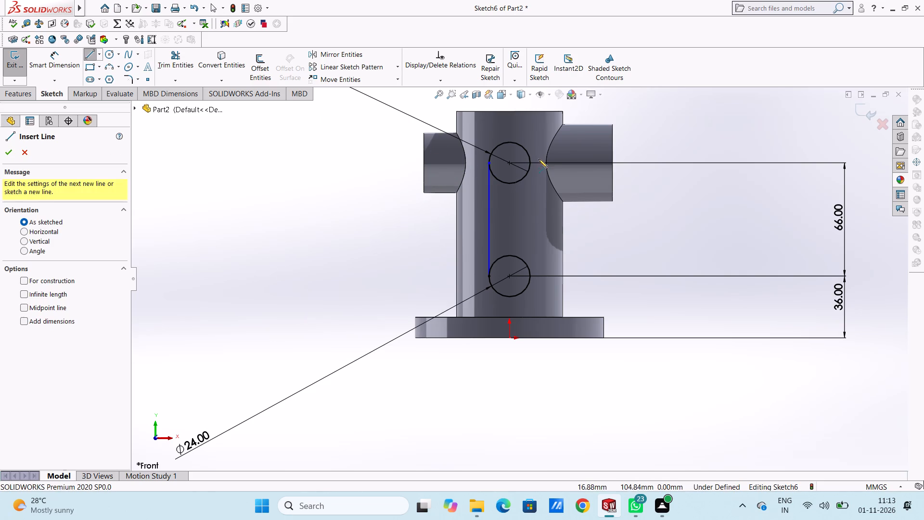
{"action": "left_click", "coordinate": [532, 163]}
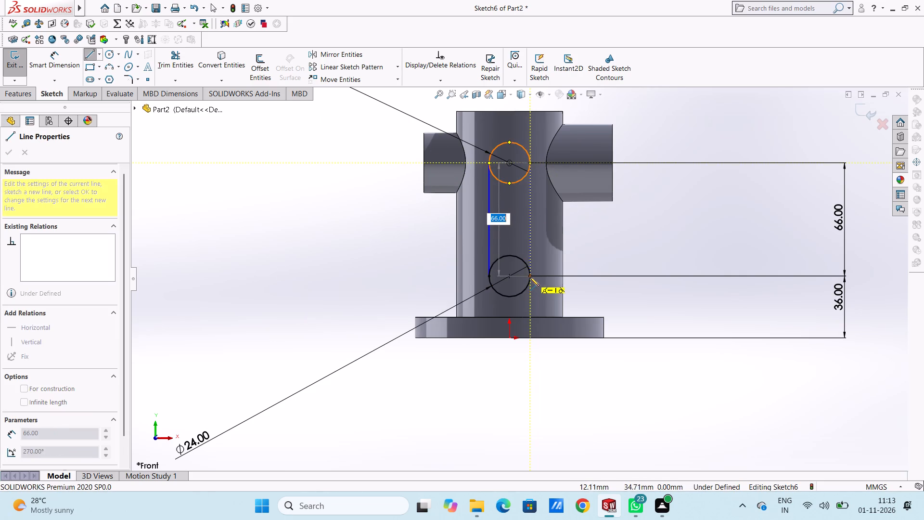
{"action": "left_click", "coordinate": [530, 276]}
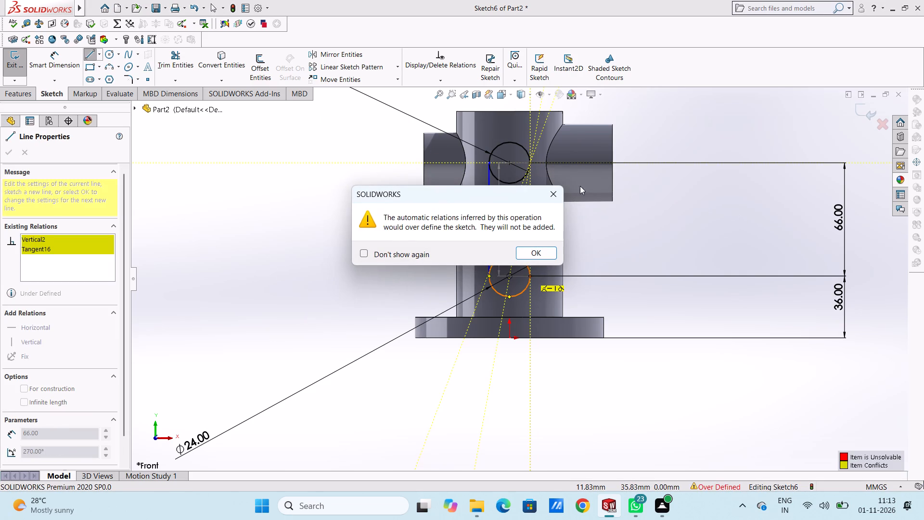
{"action": "left_click", "coordinate": [555, 192]}
{"action": "right_click", "coordinate": [710, 197]}
{"action": "double_click", "coordinate": [715, 201]}
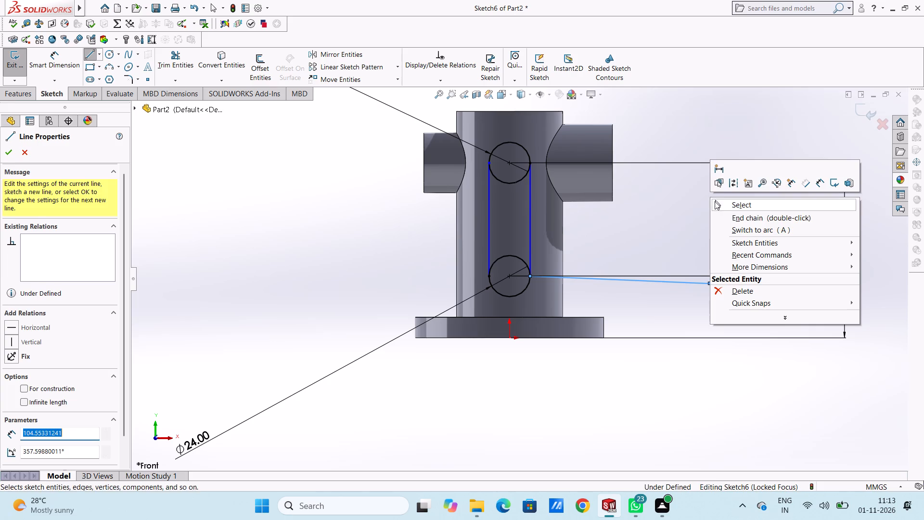
{"action": "left_click", "coordinate": [679, 282]}
{"action": "right_click", "coordinate": [707, 180]}
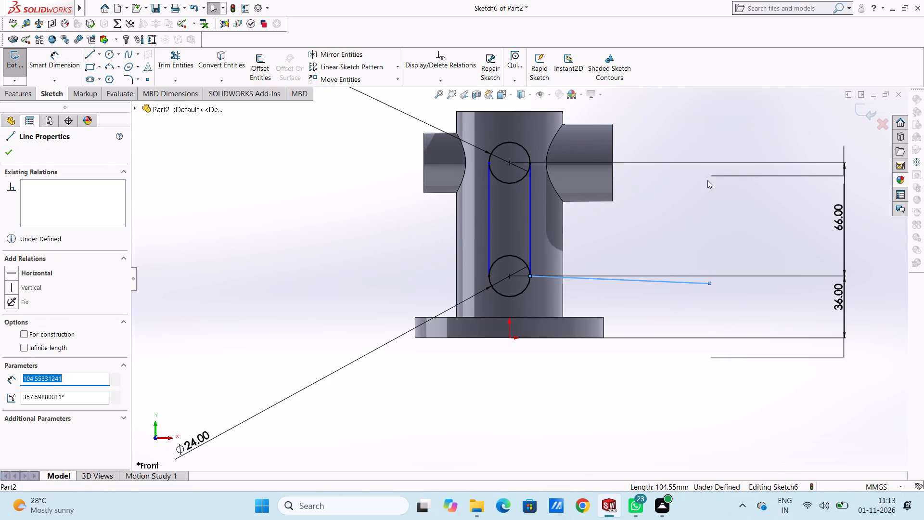
{"action": "left_click", "coordinate": [730, 309]}
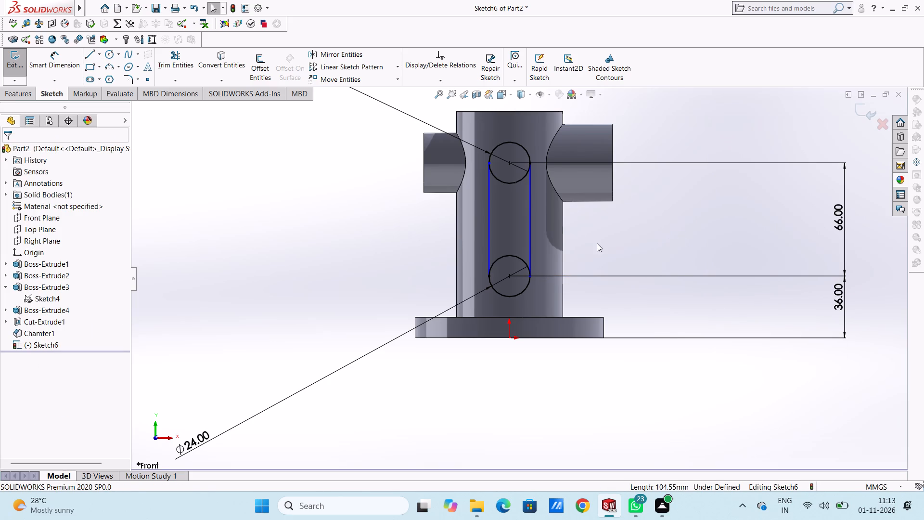
Trim the inner halves of the upper and lower circles to leave a closed slot outline.
{"action": "left_click", "coordinate": [174, 50]}
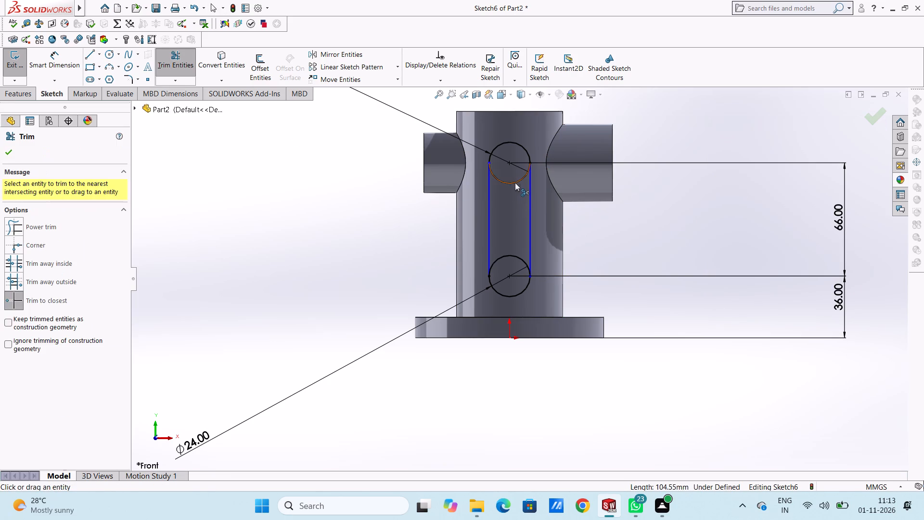
{"action": "left_click", "coordinate": [515, 183]}
{"action": "left_click", "coordinate": [513, 256]}
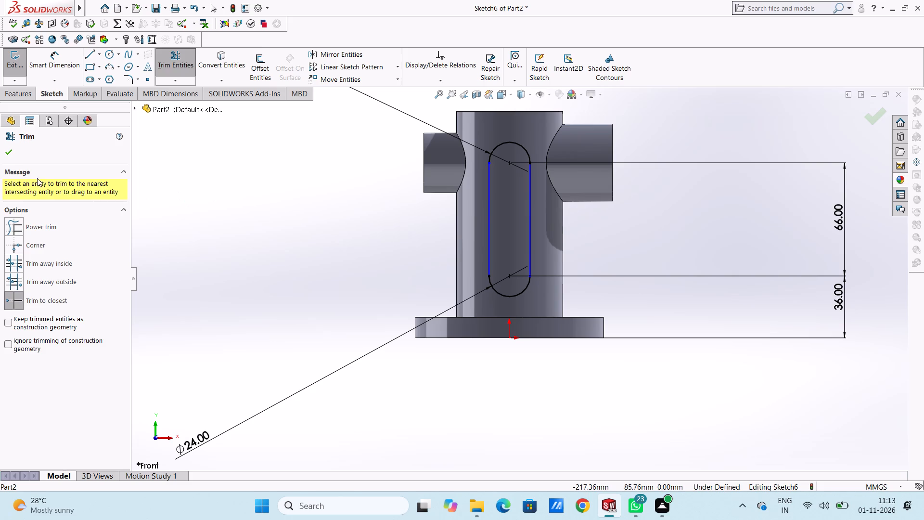
{"action": "left_click", "coordinate": [11, 155]}
{"action": "left_click", "coordinate": [368, 193]}
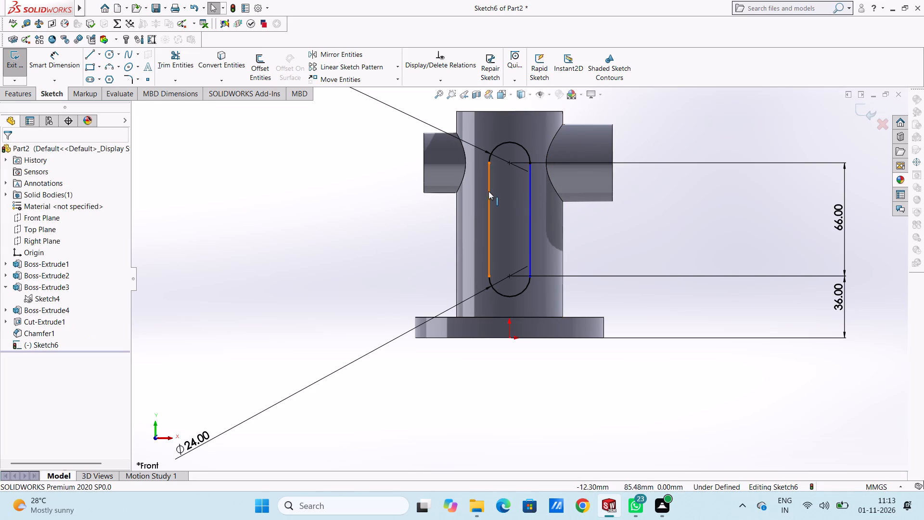
Add Tangent relations between the left line and the upper arc, and between the right line and the lower arc.
{"action": "left_click", "coordinate": [489, 191]}
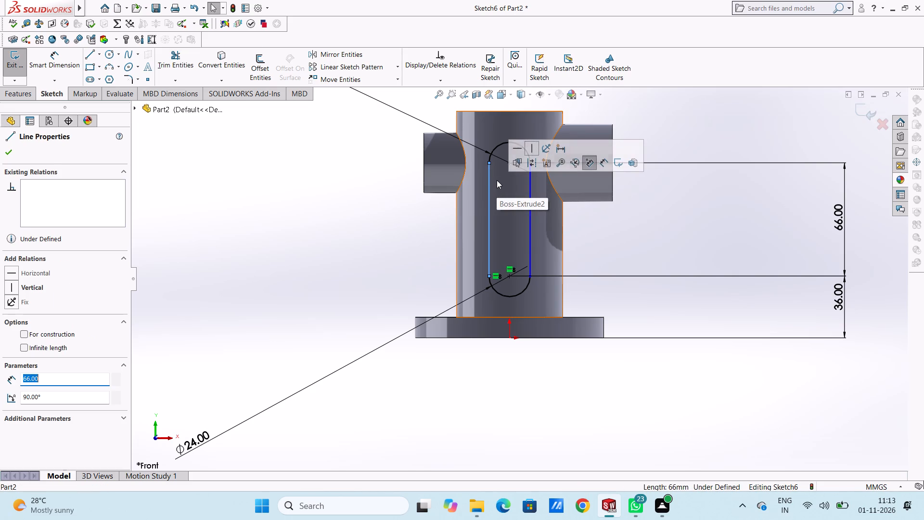
{"action": "left_click", "coordinate": [496, 149], "text": "ctrl"}
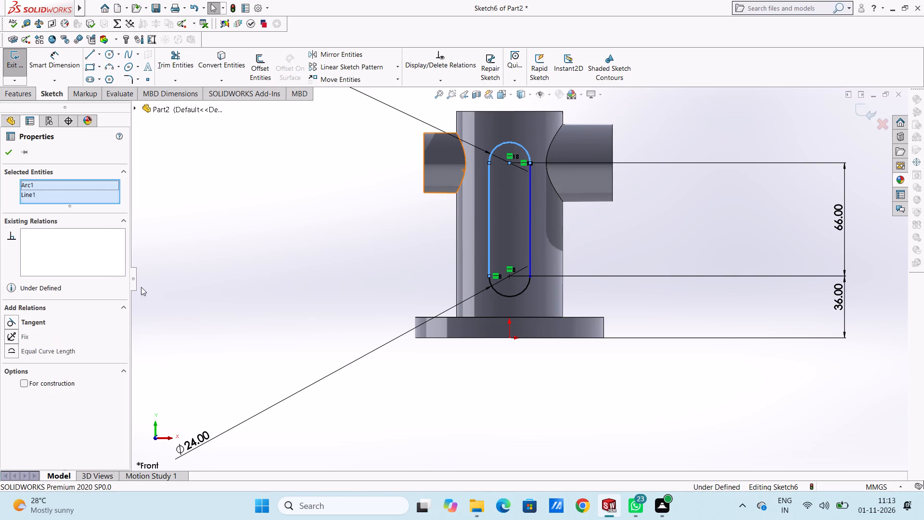
{"action": "left_click", "coordinate": [17, 323]}
{"action": "left_click", "coordinate": [249, 267]}
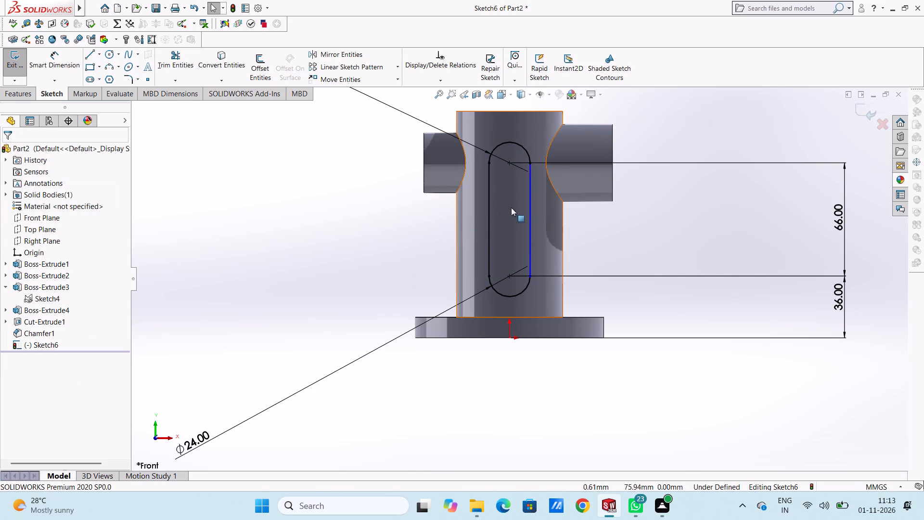
{"action": "left_click", "coordinate": [528, 206]}
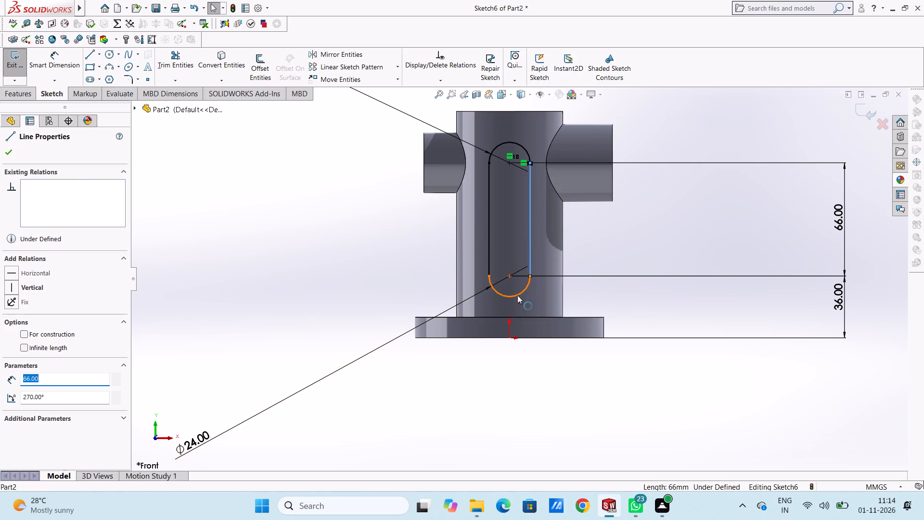
{"action": "left_click", "coordinate": [517, 295], "text": "ctrl"}
{"action": "left_click", "coordinate": [13, 322]}
{"action": "left_click", "coordinate": [207, 288]}
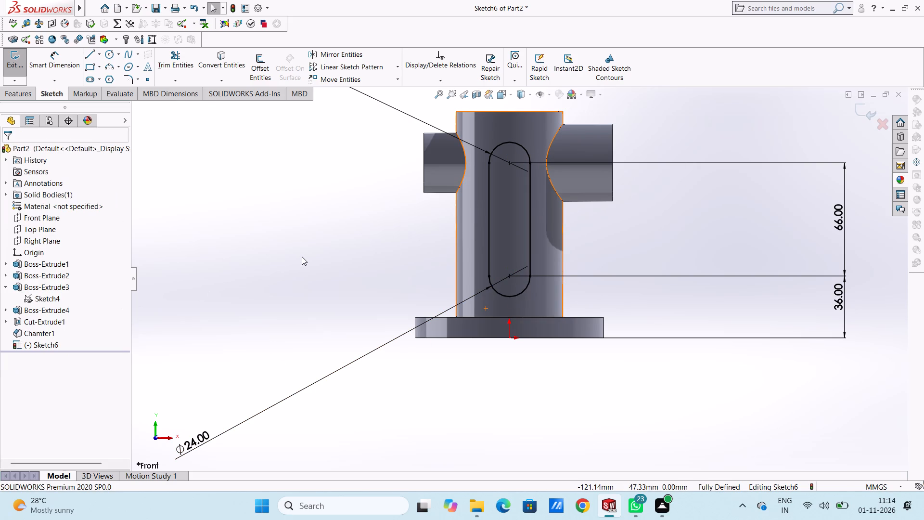
Sketch three circles inside the slot: about 12 mm at the upper arc centre, 14 mm at the lower one and 15 mm midway between.
{"action": "scroll", "coordinate": [308, 259], "scroll_direction": "up", "scroll_amount": 1}
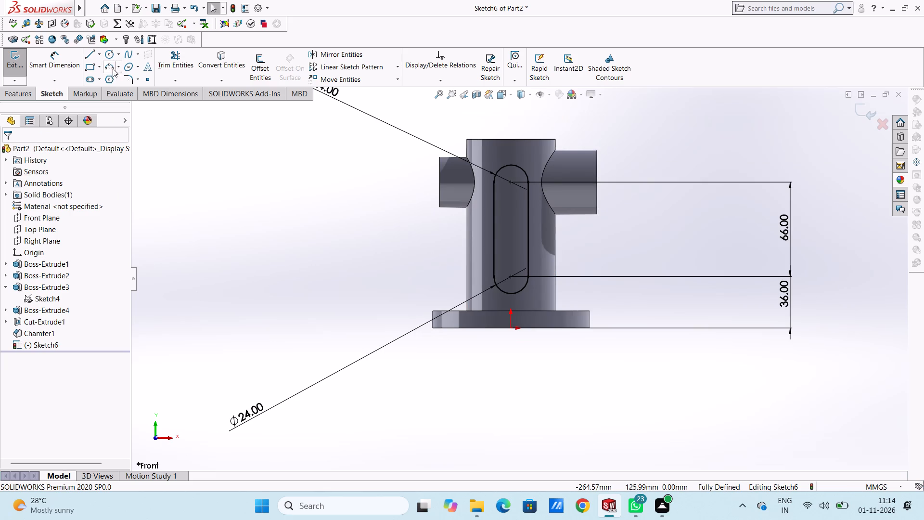
{"action": "left_click", "coordinate": [105, 54]}
{"action": "left_click", "coordinate": [511, 183]}
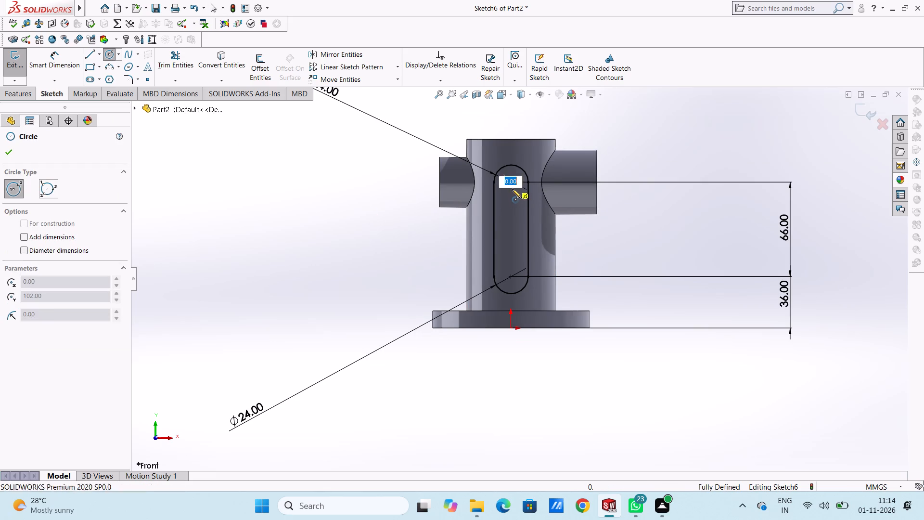
{"action": "left_click", "coordinate": [512, 191]}
{"action": "left_click", "coordinate": [510, 278]}
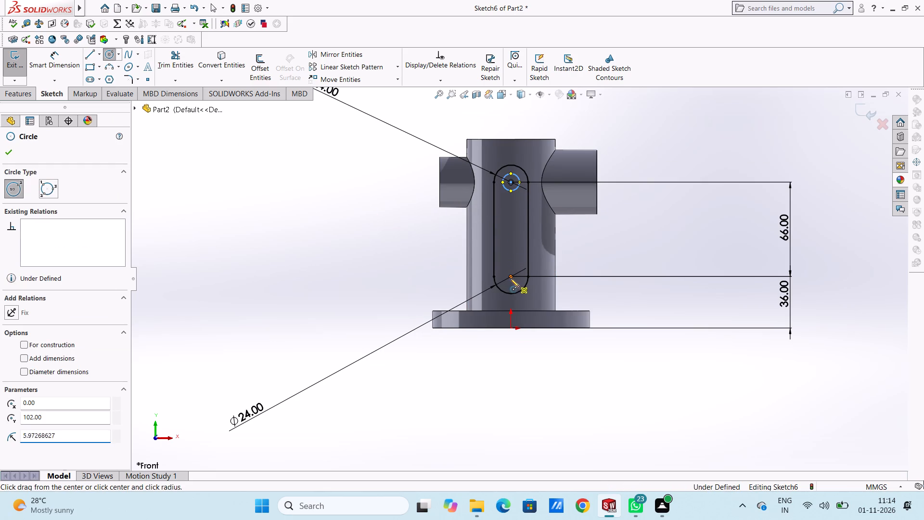
{"action": "left_click", "coordinate": [512, 286]}
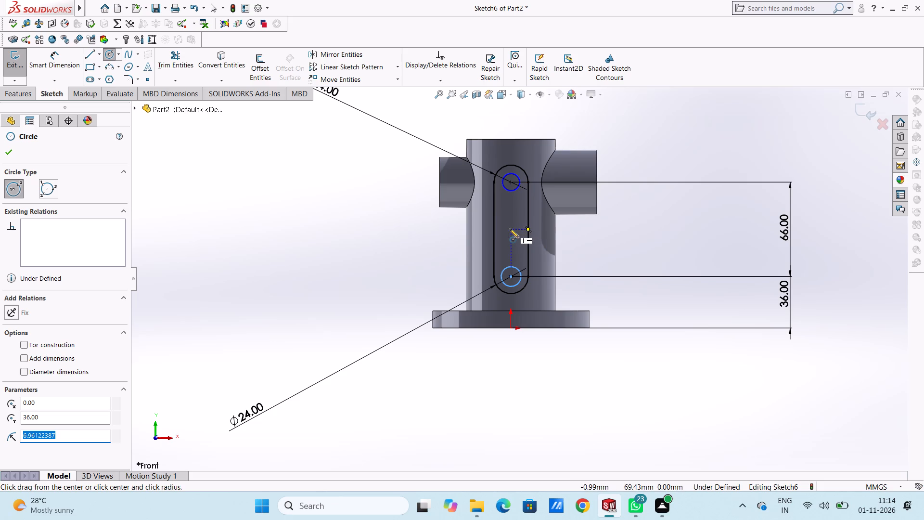
{"action": "left_click", "coordinate": [510, 229]}
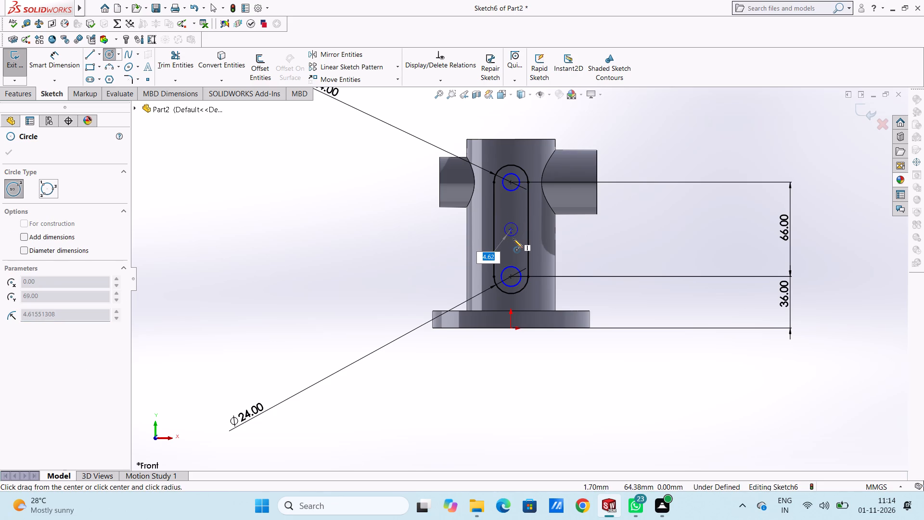
{"action": "left_click", "coordinate": [514, 240]}
{"action": "left_click", "coordinate": [3, 156]}
{"action": "left_click", "coordinate": [216, 199]}
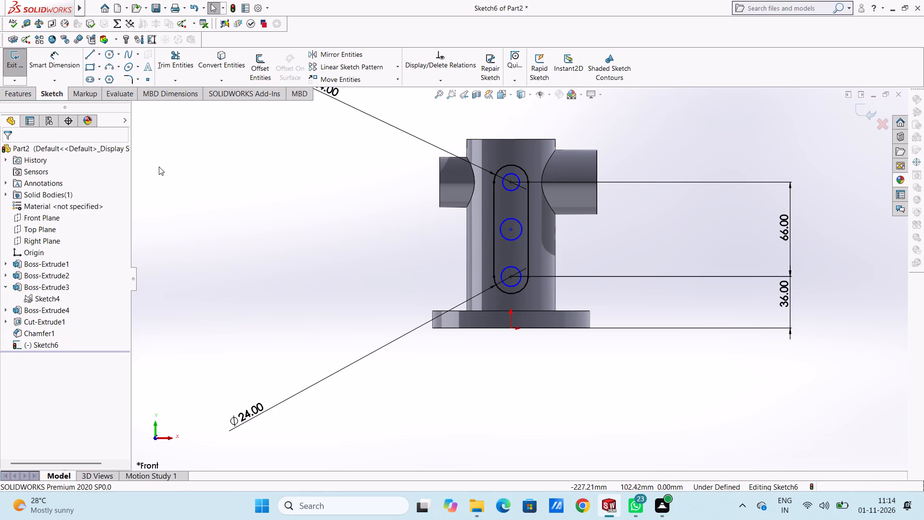
Dimension the upper inner circle's diameter as 10 mm.
{"action": "left_click", "coordinate": [70, 62]}
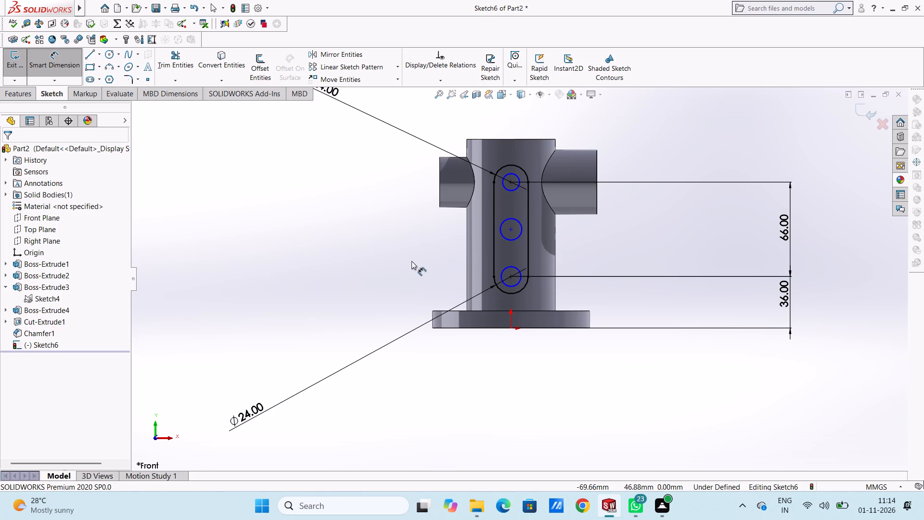
{"action": "left_click", "coordinate": [515, 189]}
{"action": "left_click", "coordinate": [317, 241]}
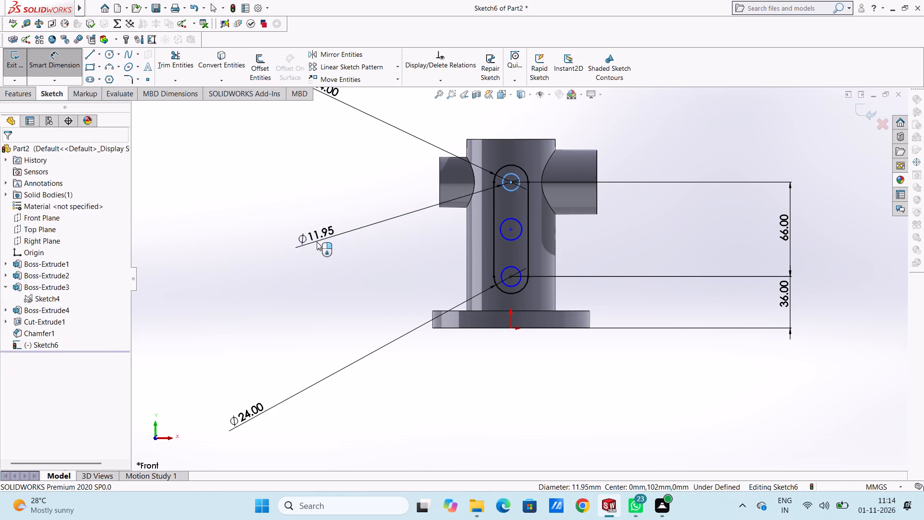
{"action": "type", "text": "10"}
{"action": "key", "text": "Return"}
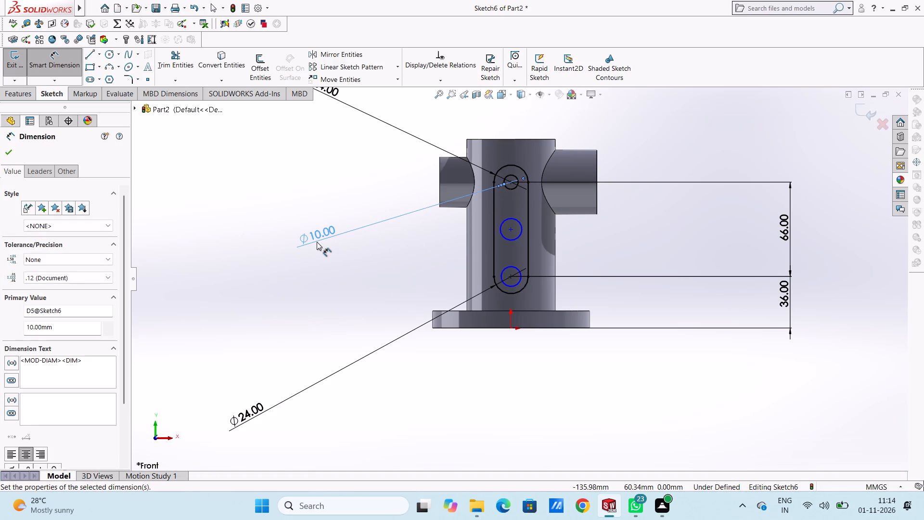
{"action": "left_click", "coordinate": [306, 171]}
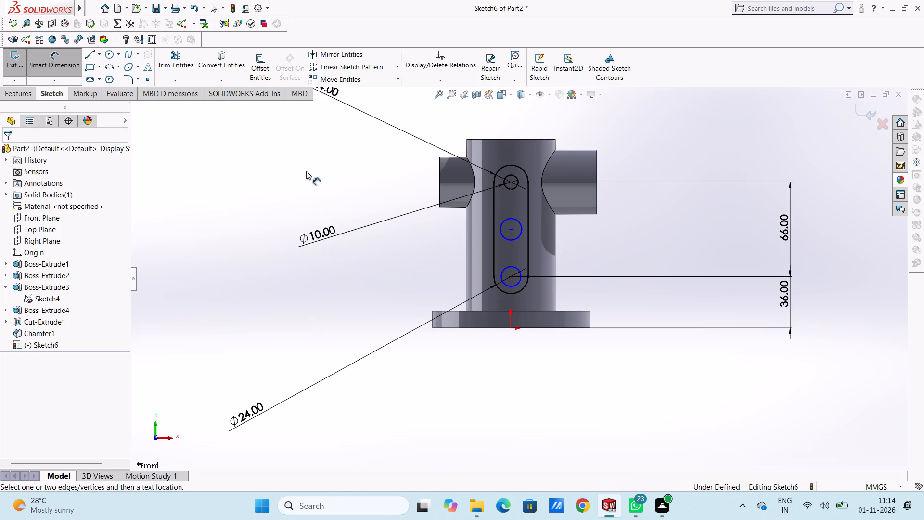
Dimension the middle inner circle's diameter as 10 mm.
{"action": "left_click", "coordinate": [504, 238]}
{"action": "left_click", "coordinate": [253, 309]}
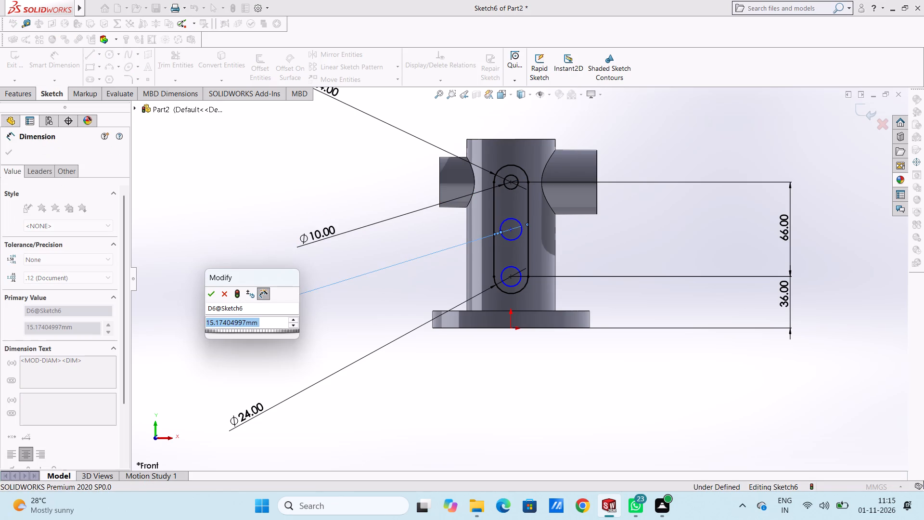
{"action": "type", "text": "10"}
{"action": "key", "text": "Return"}
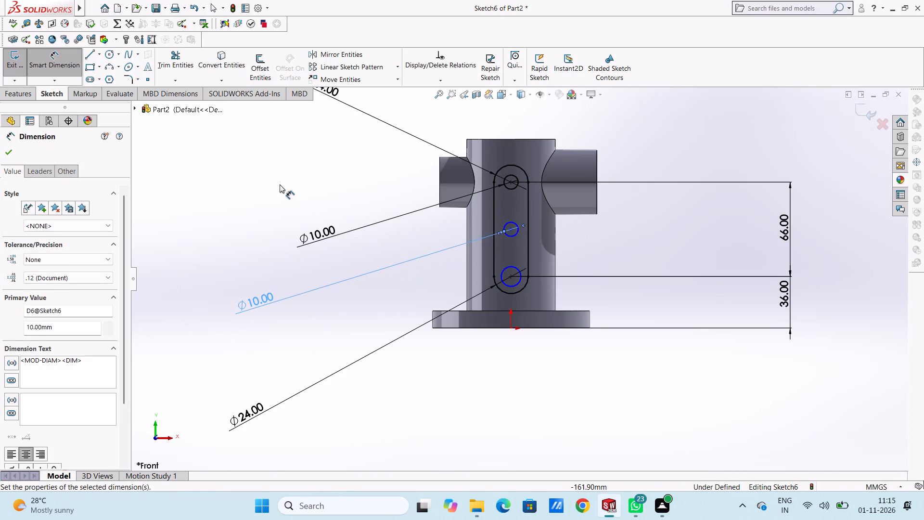
{"action": "left_click", "coordinate": [280, 184]}
Dimension the lower inner circle's diameter as 10 mm.
{"action": "left_click", "coordinate": [504, 268]}
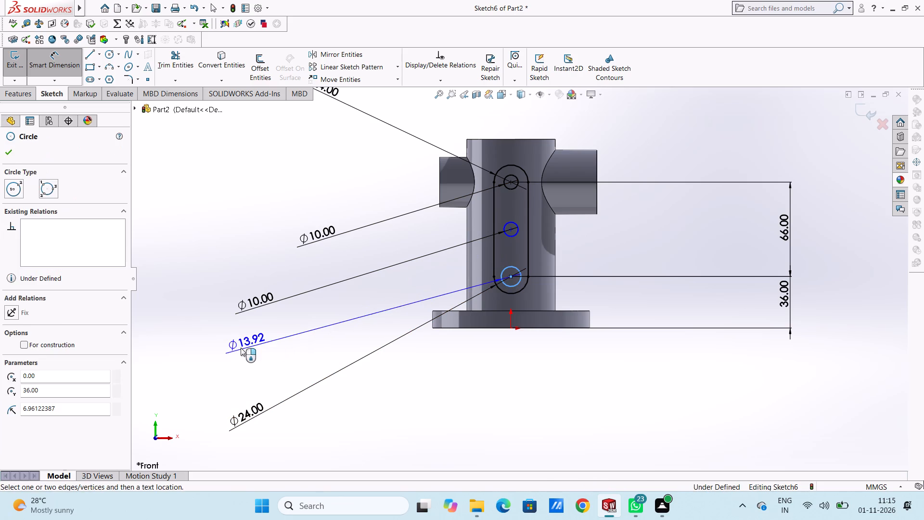
{"action": "left_click", "coordinate": [237, 349]}
{"action": "type", "text": "10"}
{"action": "key", "text": "Return"}
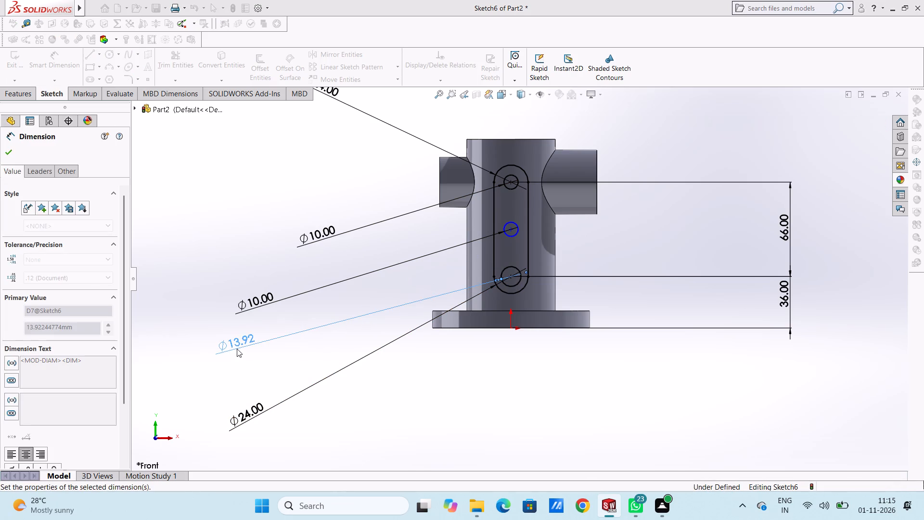
{"action": "left_click", "coordinate": [336, 176]}
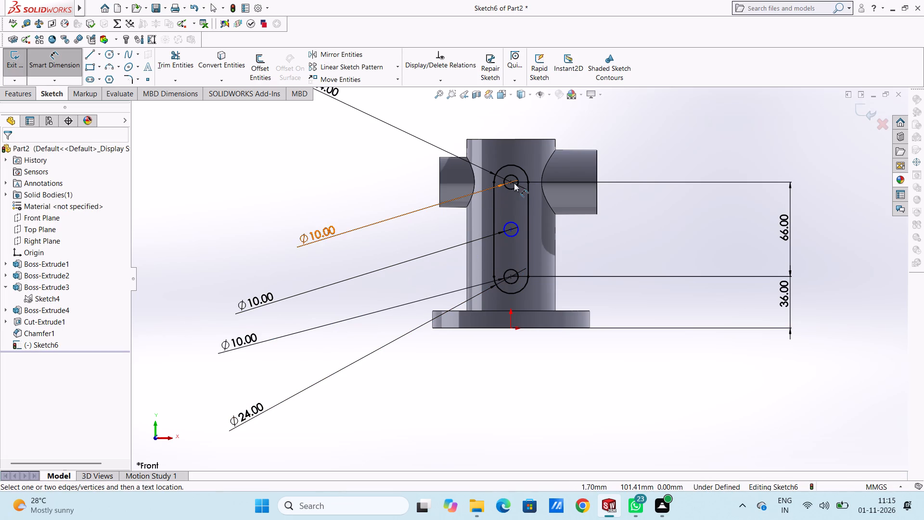
Dimension the vertical distance between the upper and middle circle centres as 33 mm.
{"action": "left_click", "coordinate": [514, 183]}
{"action": "left_click", "coordinate": [383, 177]}
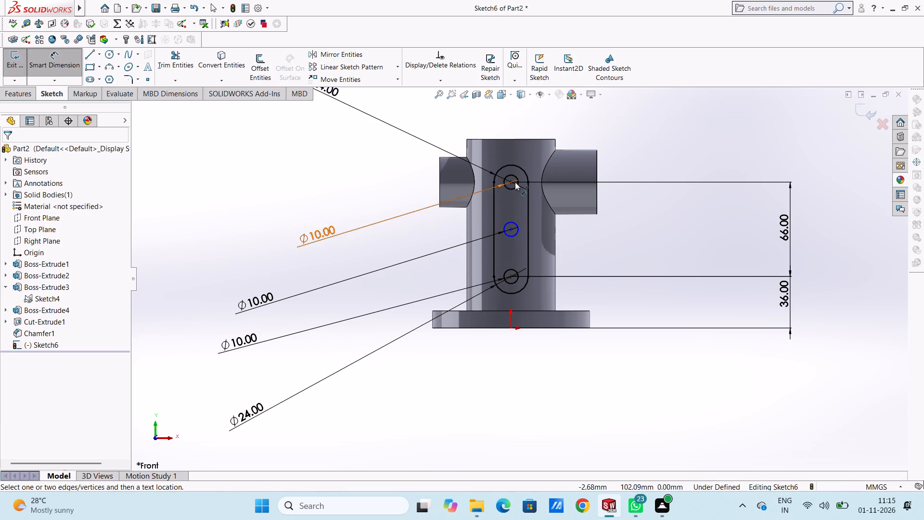
{"action": "left_click", "coordinate": [512, 182]}
{"action": "left_click", "coordinate": [511, 227]}
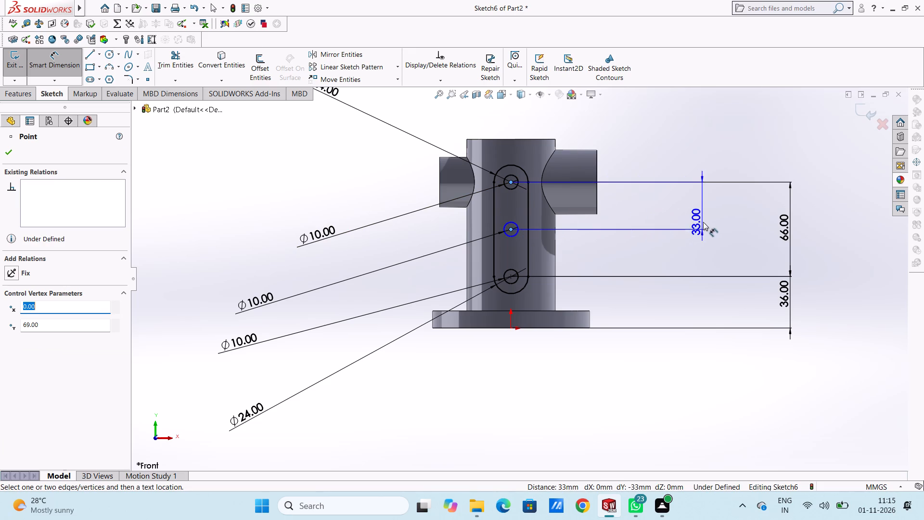
{"action": "left_click", "coordinate": [732, 214]}
{"action": "left_click", "coordinate": [693, 202]}
{"action": "left_click", "coordinate": [665, 201]}
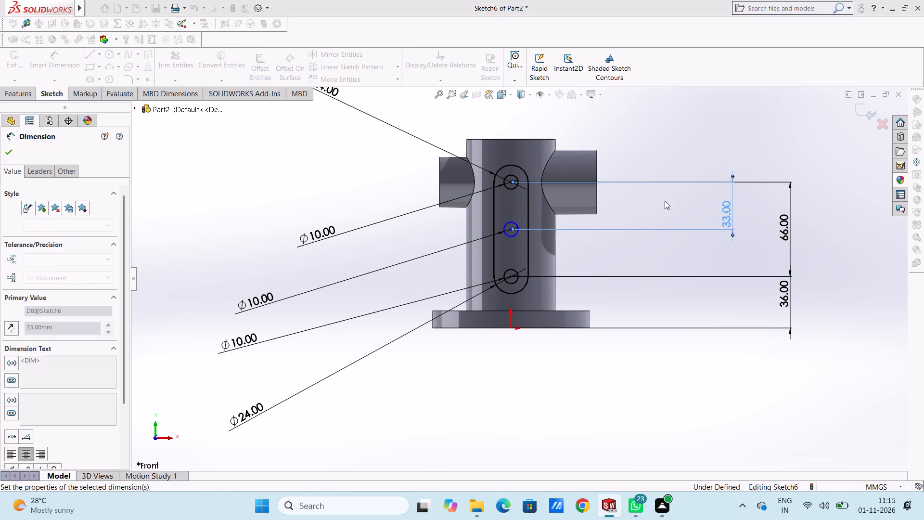
Dimension the vertical distance between the lower and middle circle centres as 33 mm.
{"action": "left_click", "coordinate": [511, 277]}
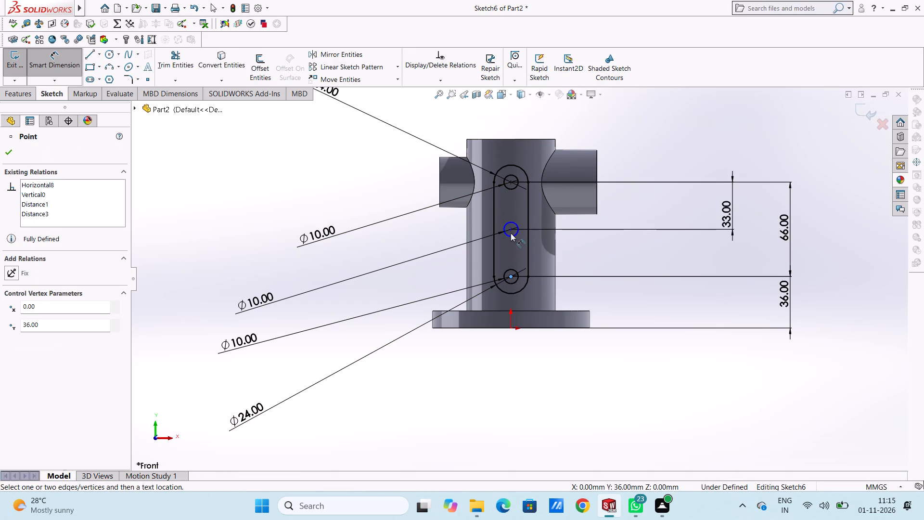
{"action": "left_click", "coordinate": [511, 229]}
{"action": "left_click", "coordinate": [747, 242]}
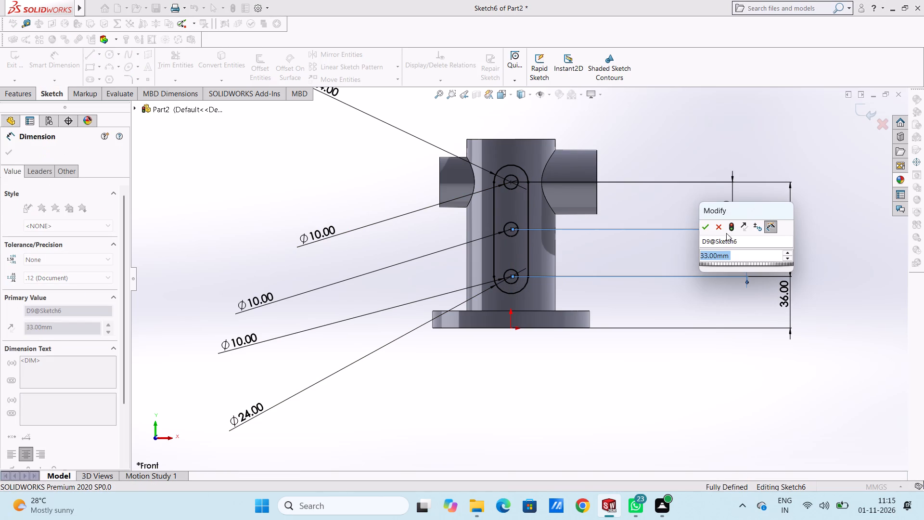
{"action": "left_click", "coordinate": [707, 226]}
{"action": "left_click", "coordinate": [685, 212]}
{"action": "middle_click_drag", "start_coordinate": [704, 138], "coordinate": [663, 217]}
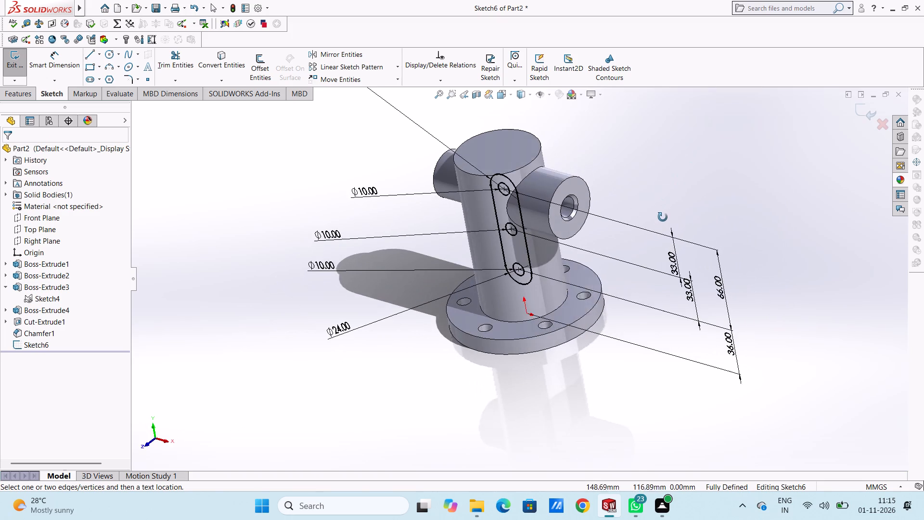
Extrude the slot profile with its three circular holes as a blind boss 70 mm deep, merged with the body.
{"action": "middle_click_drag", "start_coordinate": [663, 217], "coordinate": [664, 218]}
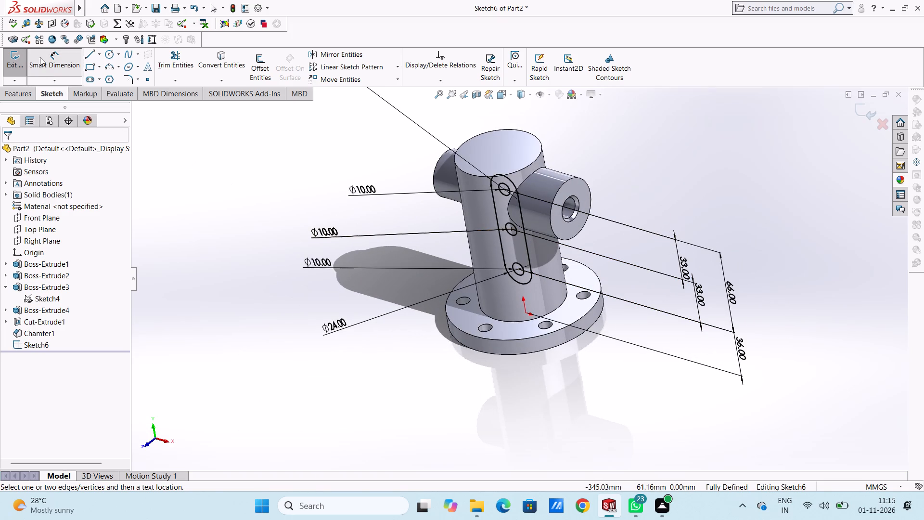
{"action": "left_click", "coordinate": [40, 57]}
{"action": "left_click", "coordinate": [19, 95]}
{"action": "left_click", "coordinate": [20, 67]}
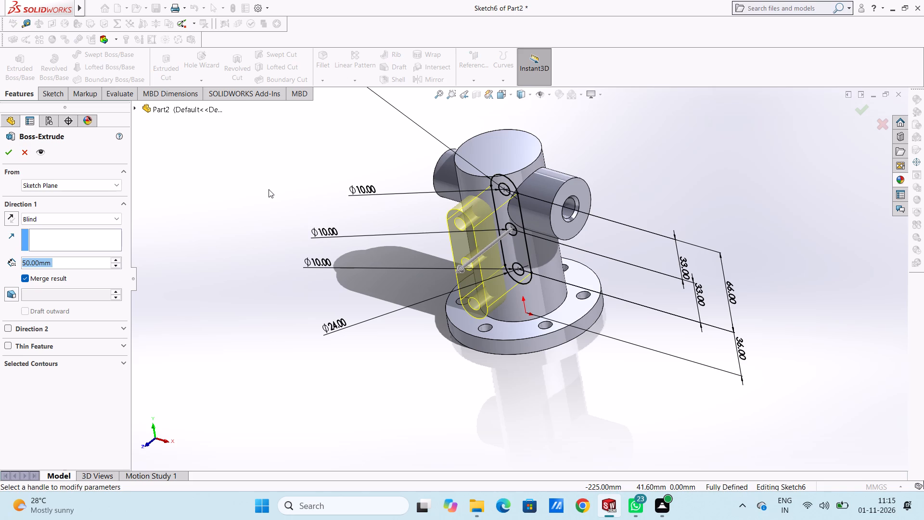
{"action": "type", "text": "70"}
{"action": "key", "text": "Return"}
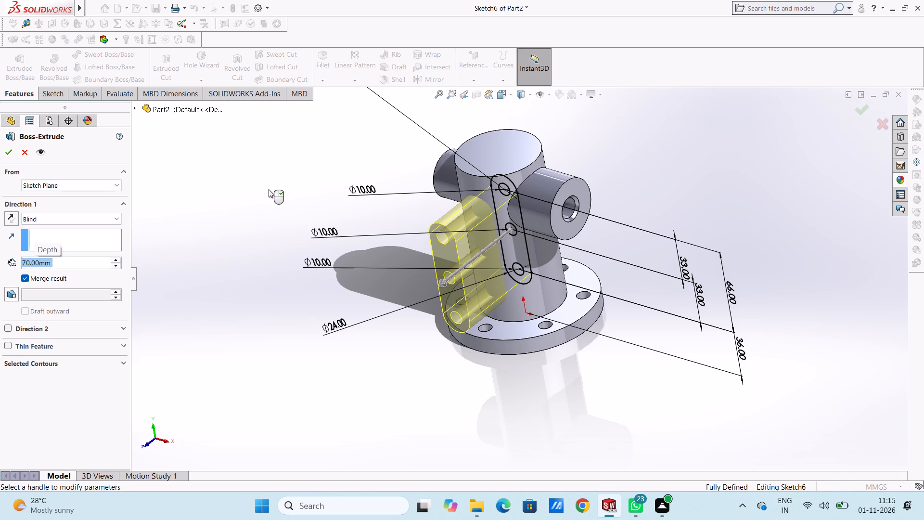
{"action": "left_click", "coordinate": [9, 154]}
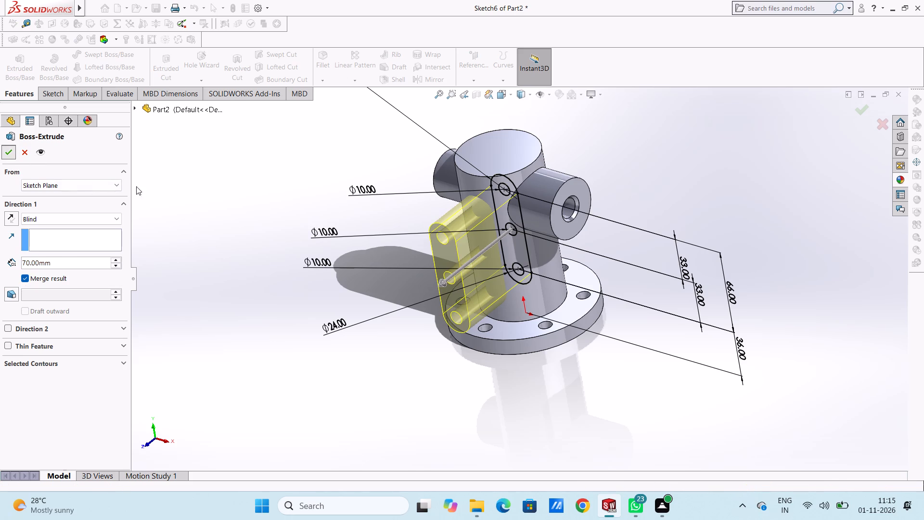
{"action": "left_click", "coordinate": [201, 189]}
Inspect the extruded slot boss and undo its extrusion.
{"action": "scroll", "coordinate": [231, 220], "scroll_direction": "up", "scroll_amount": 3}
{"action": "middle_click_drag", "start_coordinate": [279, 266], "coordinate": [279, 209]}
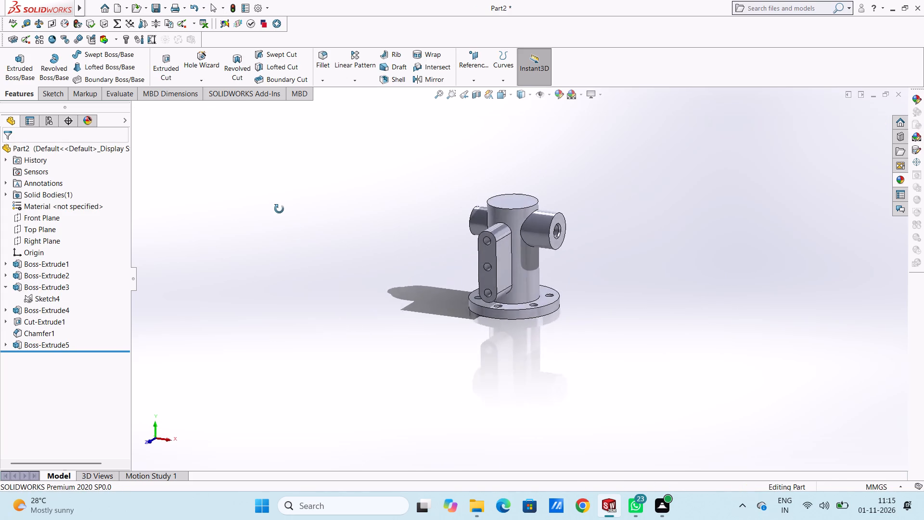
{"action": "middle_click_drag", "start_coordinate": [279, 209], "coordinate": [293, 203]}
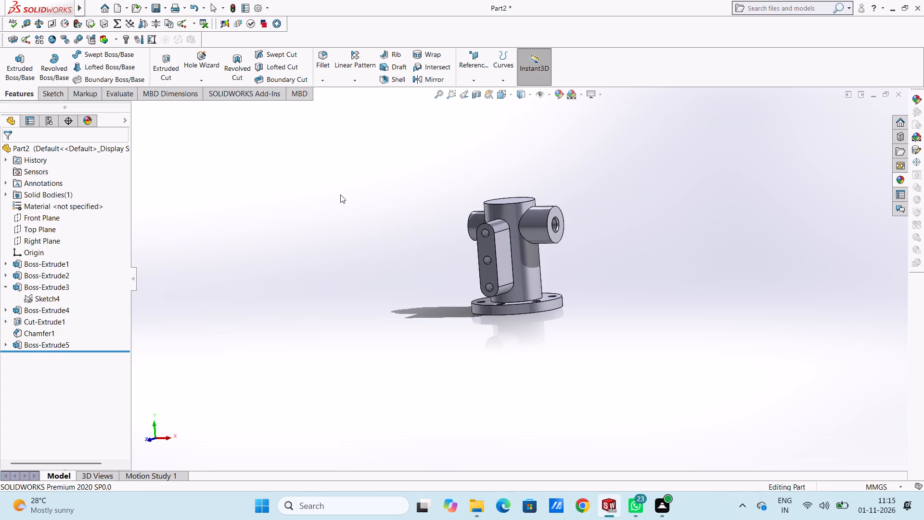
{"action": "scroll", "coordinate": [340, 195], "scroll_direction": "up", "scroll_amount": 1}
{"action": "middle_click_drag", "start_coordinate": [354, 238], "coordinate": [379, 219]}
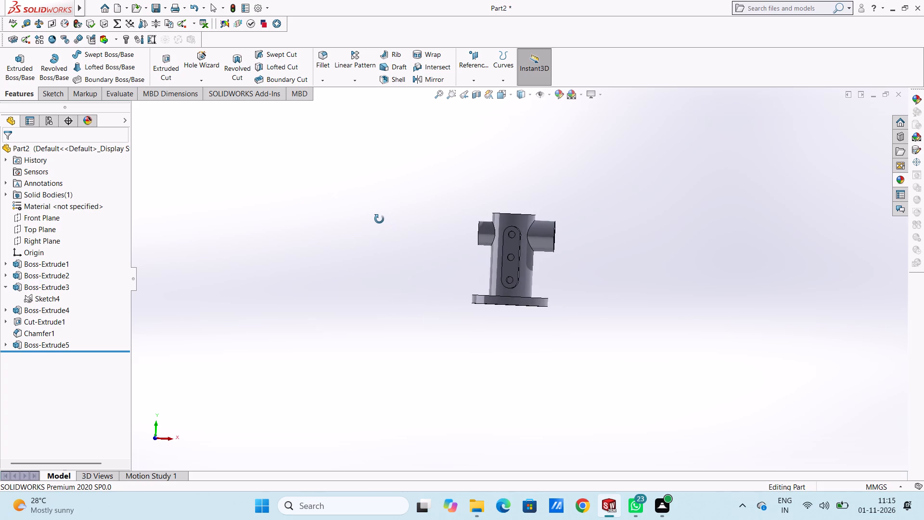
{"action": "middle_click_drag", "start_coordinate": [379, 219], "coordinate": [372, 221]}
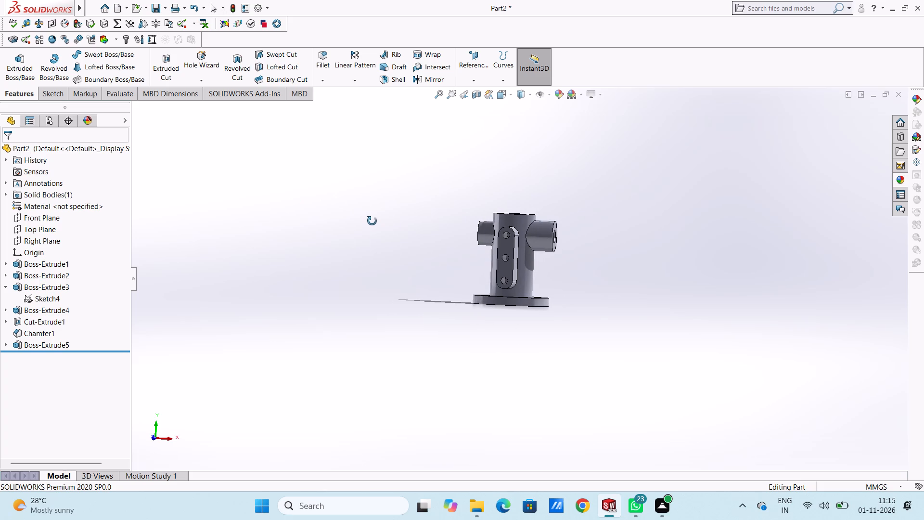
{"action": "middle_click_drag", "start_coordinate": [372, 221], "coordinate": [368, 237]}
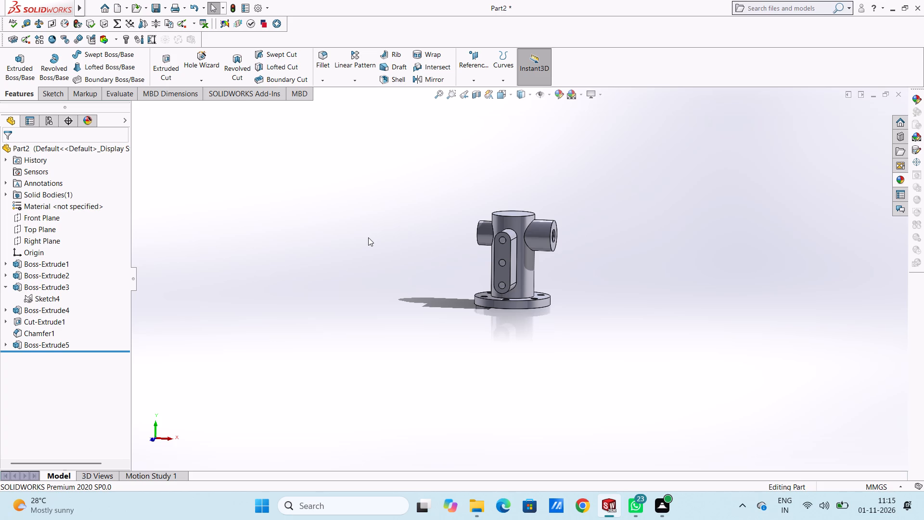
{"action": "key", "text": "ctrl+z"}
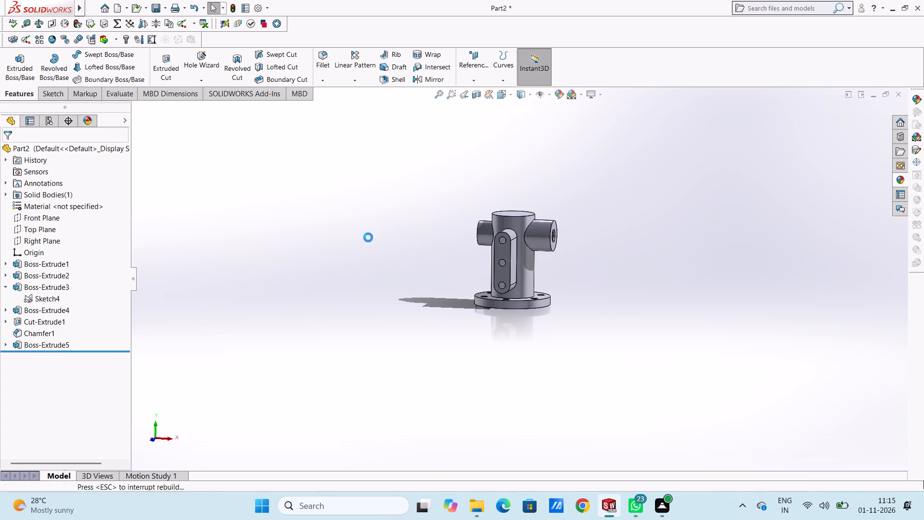
Delete the three 10 mm circles inside the slot profile along with their associated dimensions.
{"action": "middle_click_drag", "start_coordinate": [351, 267], "coordinate": [349, 236]}
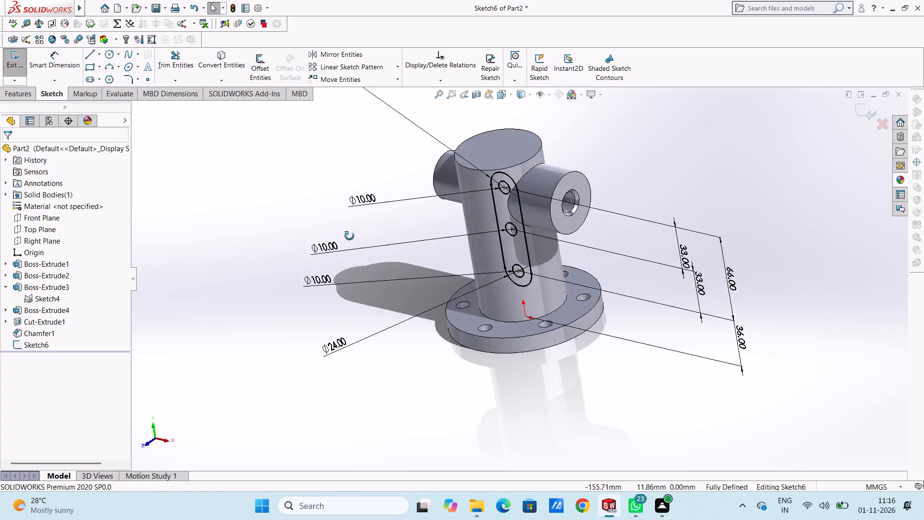
{"action": "middle_click_drag", "start_coordinate": [349, 236], "coordinate": [386, 186]}
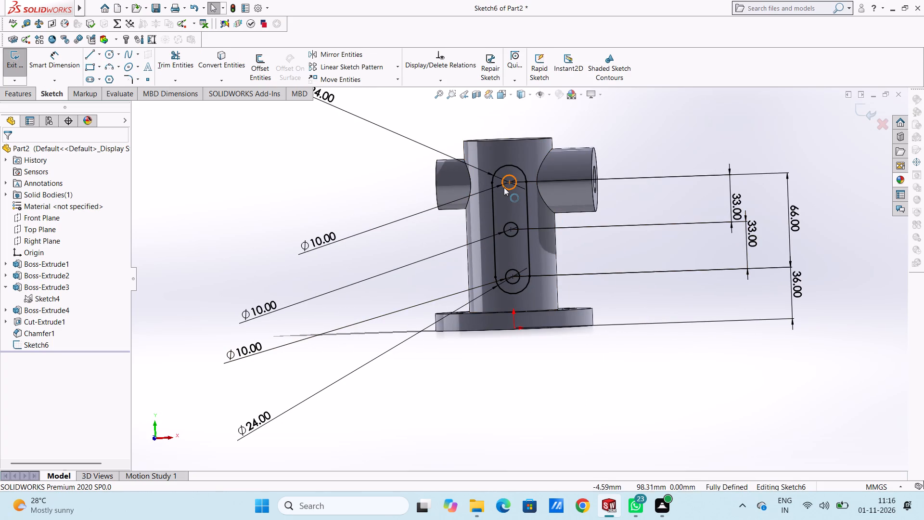
{"action": "left_click", "coordinate": [506, 188]}
{"action": "right_click", "coordinate": [307, 181]}
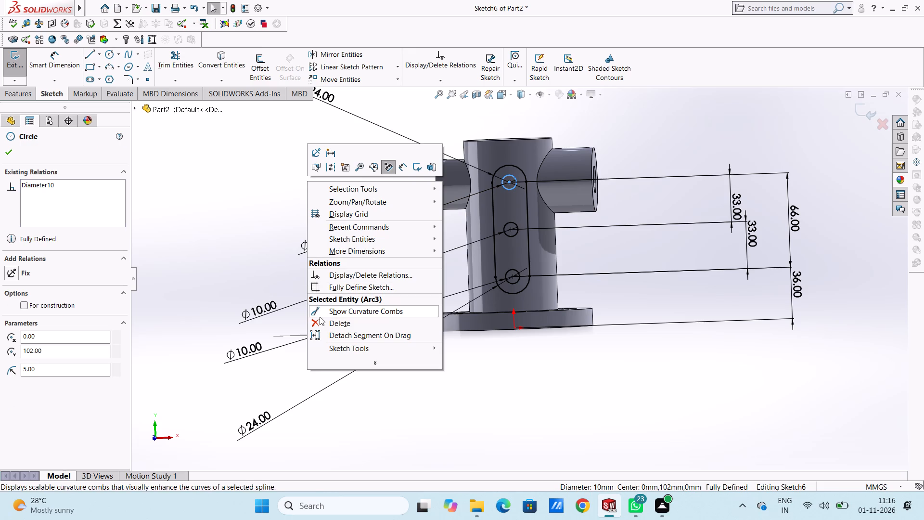
{"action": "left_click", "coordinate": [323, 323]}
{"action": "left_click", "coordinate": [387, 250]}
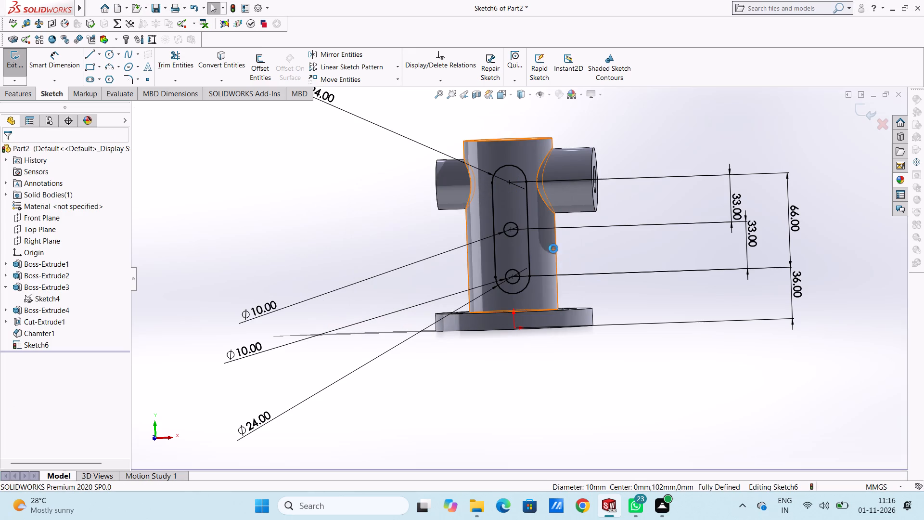
{"action": "left_click", "coordinate": [513, 234]}
{"action": "right_click", "coordinate": [287, 195]}
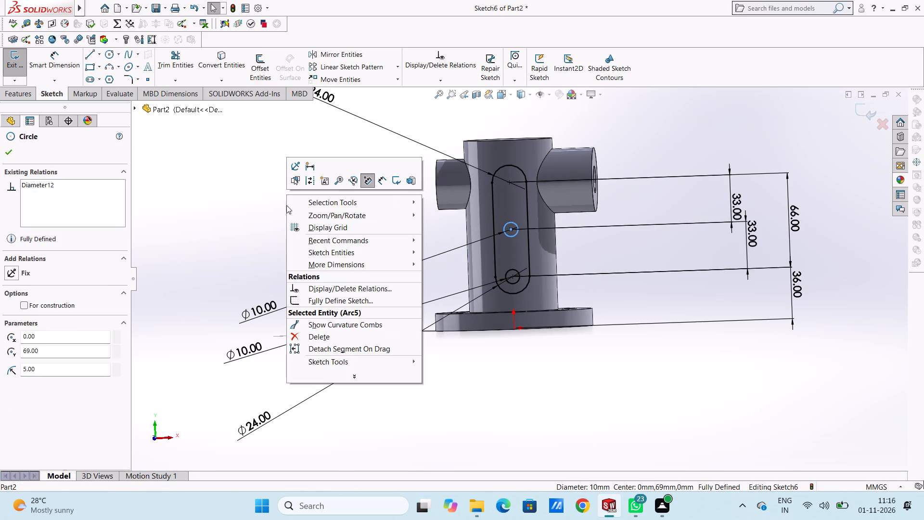
{"action": "left_click", "coordinate": [303, 331]}
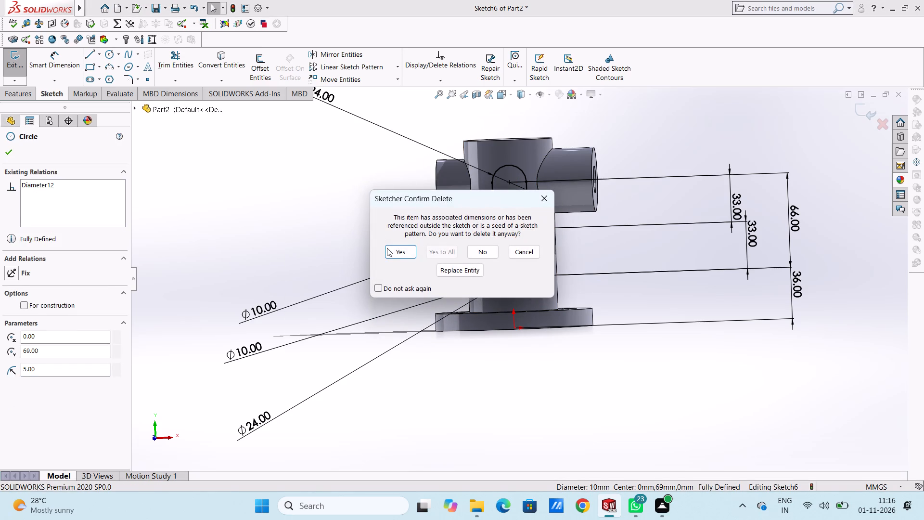
{"action": "left_click", "coordinate": [387, 248]}
{"action": "left_click", "coordinate": [515, 282]}
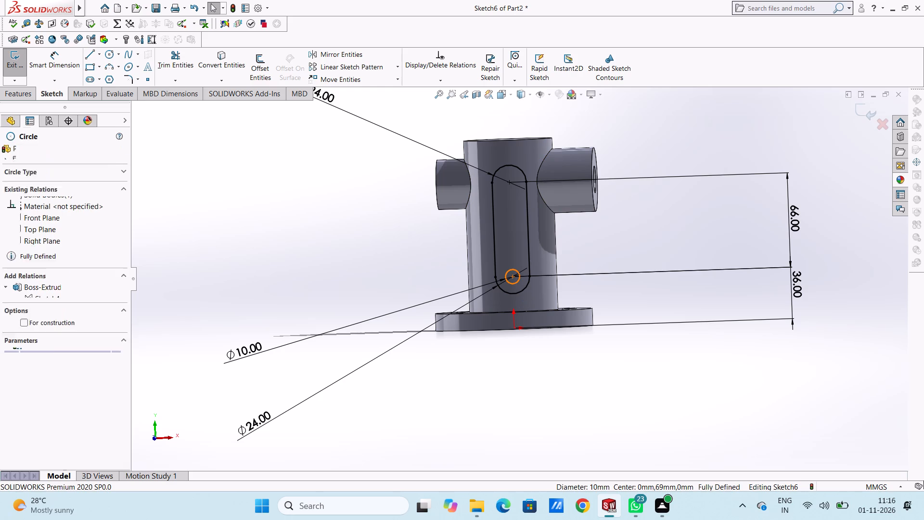
{"action": "right_click", "coordinate": [283, 226]}
{"action": "left_click", "coordinate": [308, 365]}
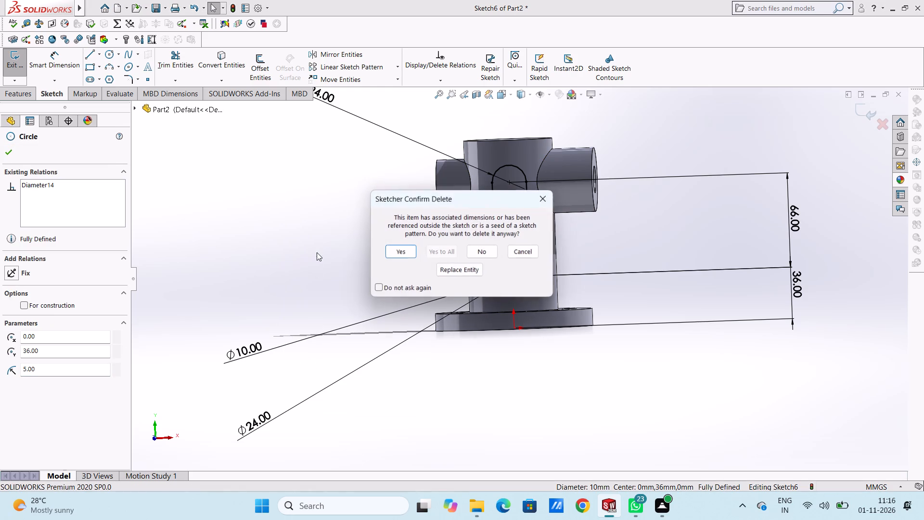
{"action": "left_click", "coordinate": [317, 249]}
{"action": "left_click", "coordinate": [401, 251]}
Extrude the plain slot profile as a blind boss 70 mm deep, merged with the body.
{"action": "middle_click_drag", "start_coordinate": [384, 217], "coordinate": [334, 264]}
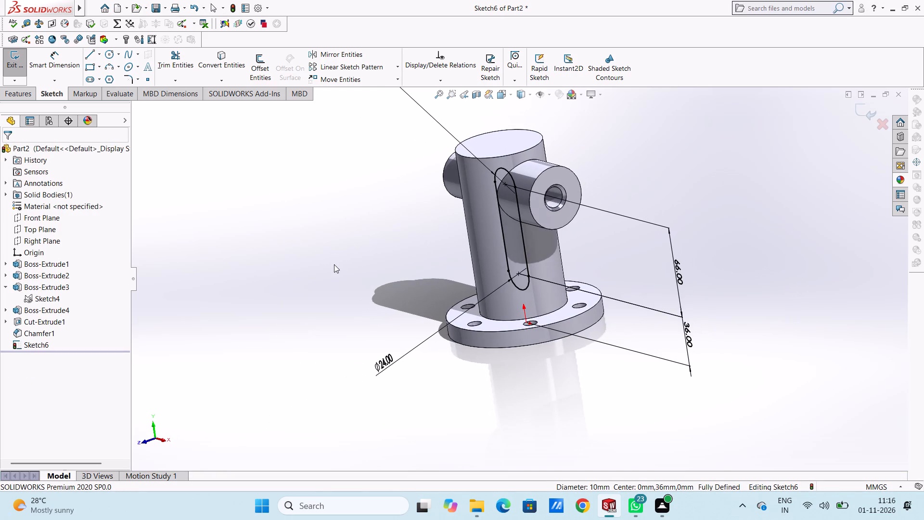
{"action": "left_click", "coordinate": [14, 93]}
{"action": "left_click", "coordinate": [16, 70]}
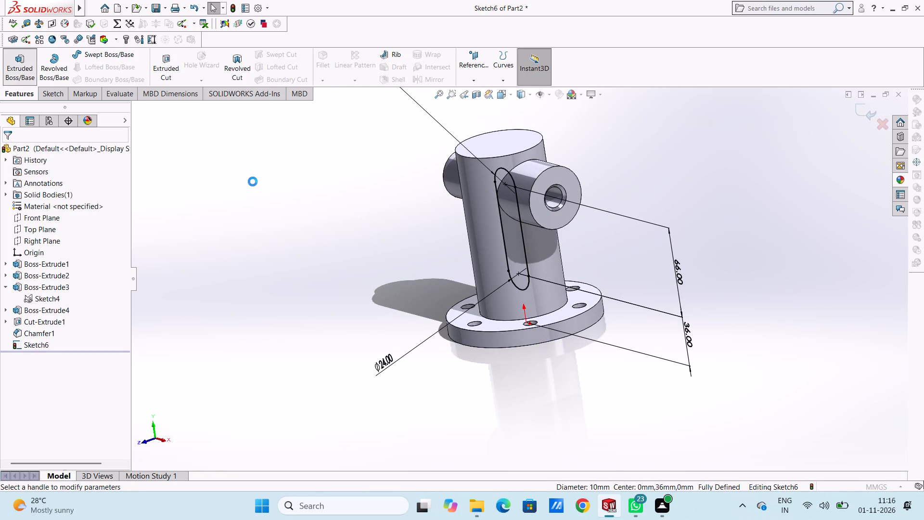
{"action": "left_click", "coordinate": [11, 154]}
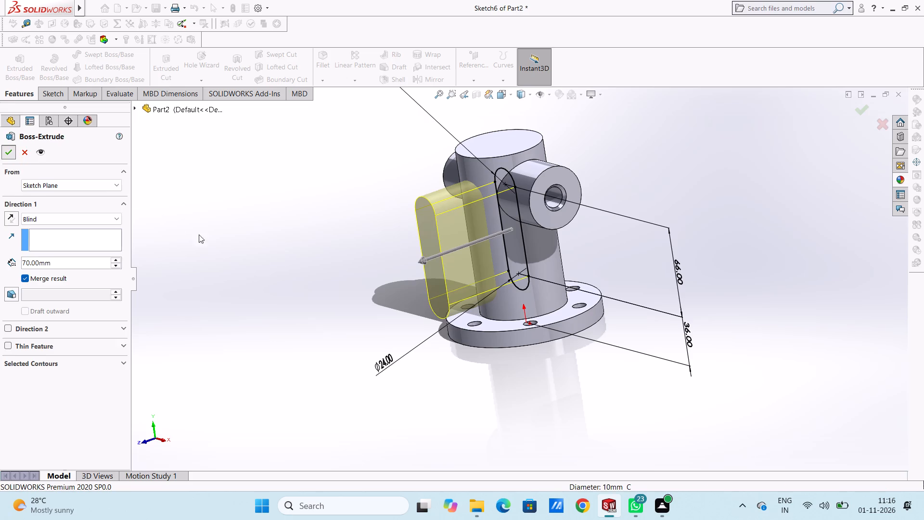
{"action": "left_click", "coordinate": [205, 238]}
Start a new sketch on the flat front face of the slot-shaped boss.
{"action": "middle_click_drag", "start_coordinate": [273, 277], "coordinate": [291, 211]}
{"action": "middle_click_drag", "start_coordinate": [300, 285], "coordinate": [305, 279]}
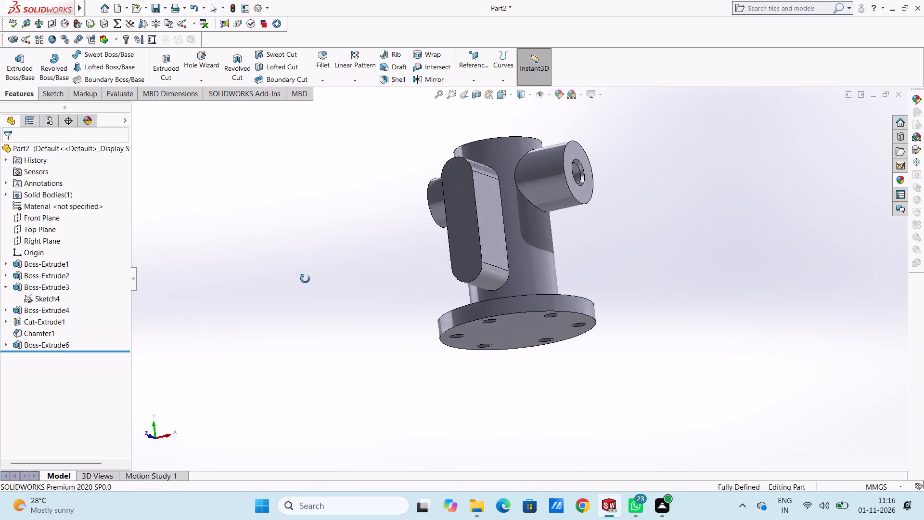
{"action": "middle_click_drag", "start_coordinate": [305, 279], "coordinate": [313, 357]}
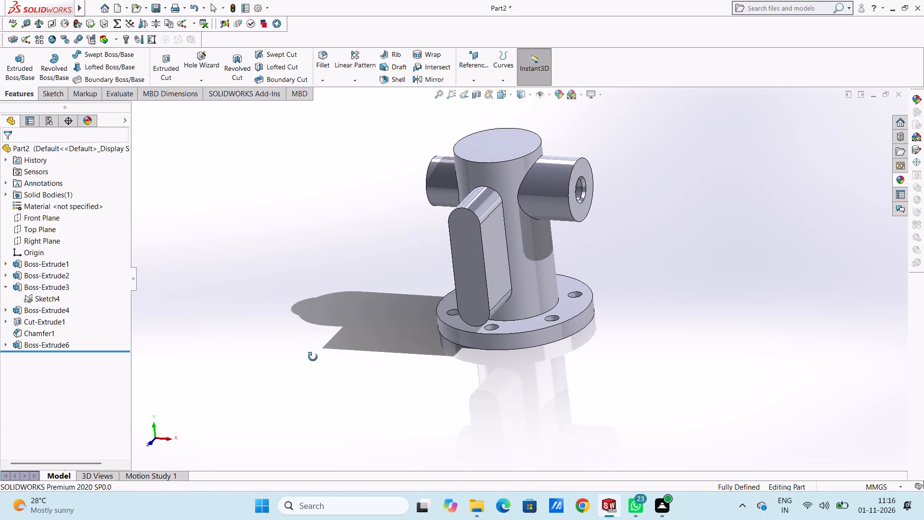
{"action": "middle_click_drag", "start_coordinate": [313, 357], "coordinate": [303, 357]}
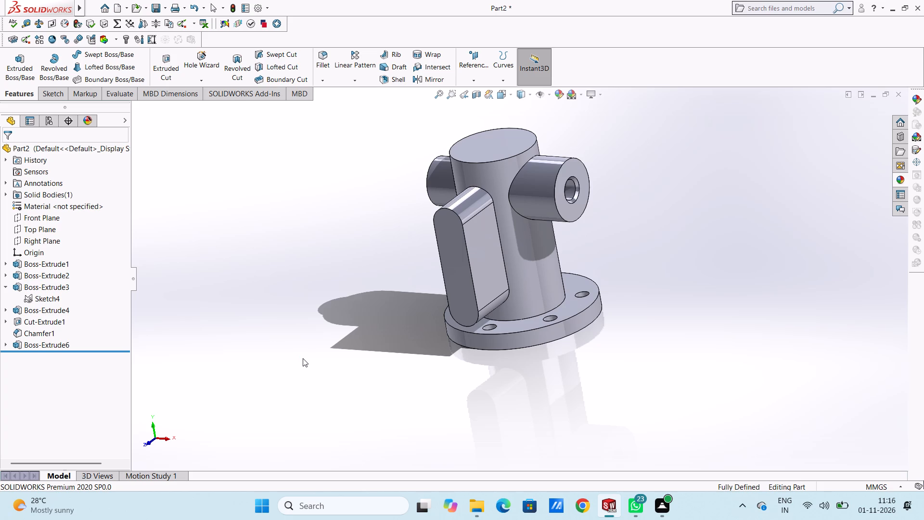
{"action": "middle_click_drag", "start_coordinate": [289, 366], "coordinate": [338, 290]}
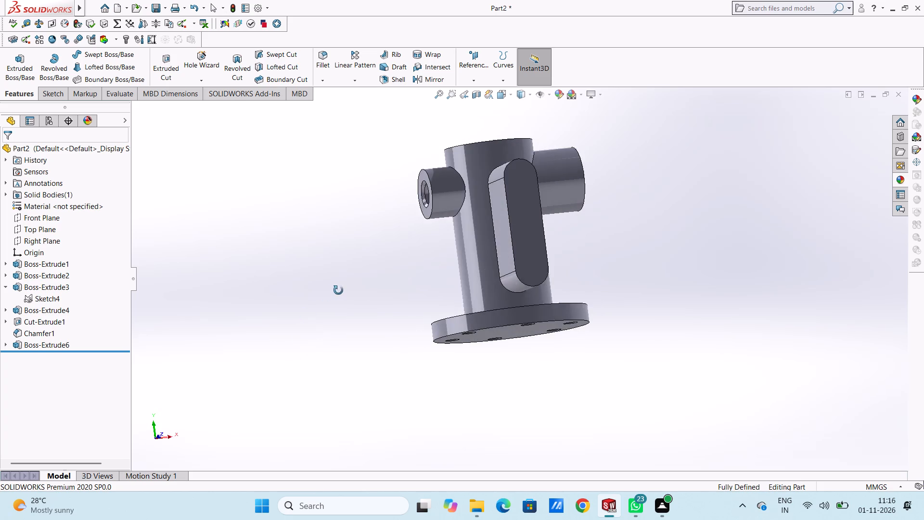
{"action": "middle_click_drag", "start_coordinate": [338, 290], "coordinate": [319, 310]}
{"action": "left_click", "coordinate": [505, 229]}
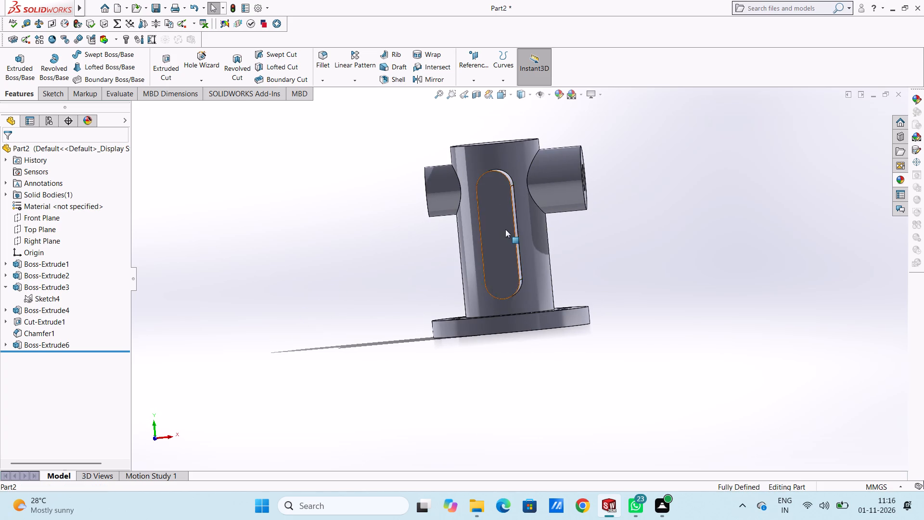
{"action": "left_click", "coordinate": [551, 205]}
{"action": "left_click", "coordinate": [618, 238]}
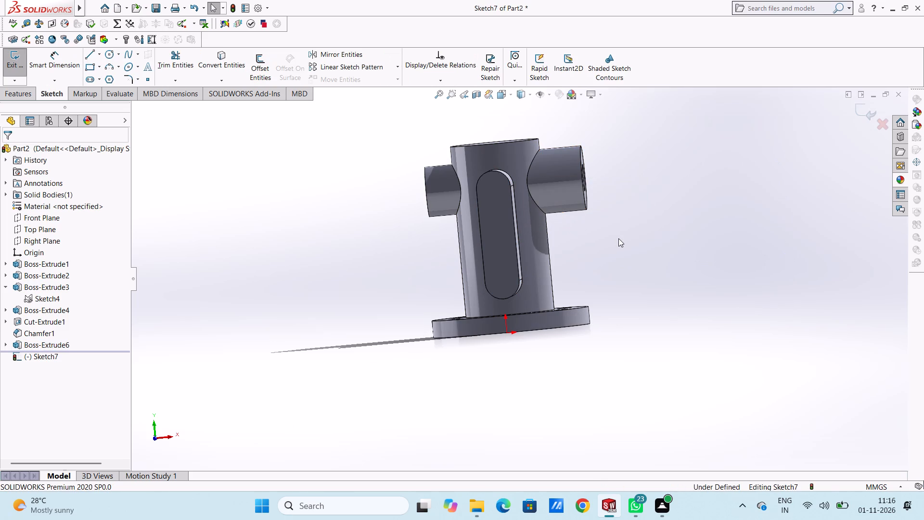
Sketch three circles: radius about 7.2 mm at the slot's upper arc centre, 5.7 mm midway, and 5.9 mm at the lower arc centre.
{"action": "key", "text": "ctrl+1"}
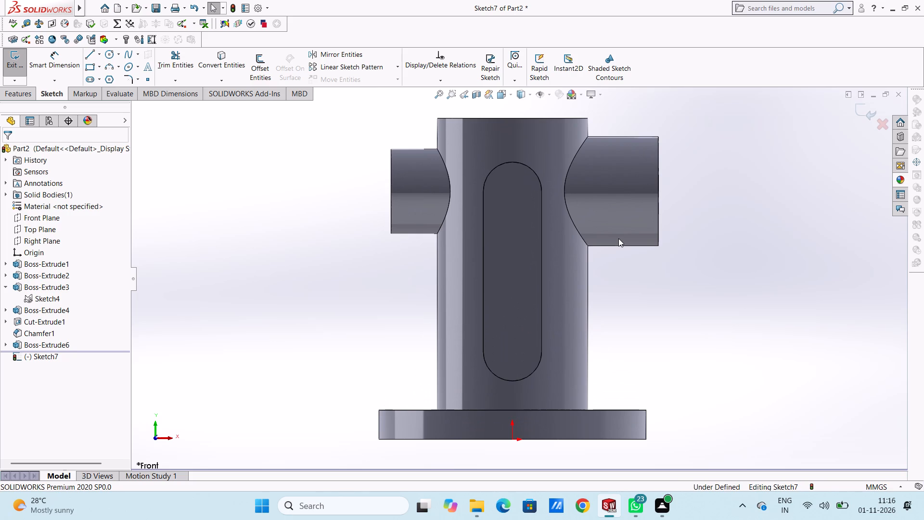
{"action": "scroll", "coordinate": [538, 237], "scroll_direction": "up", "scroll_amount": 1}
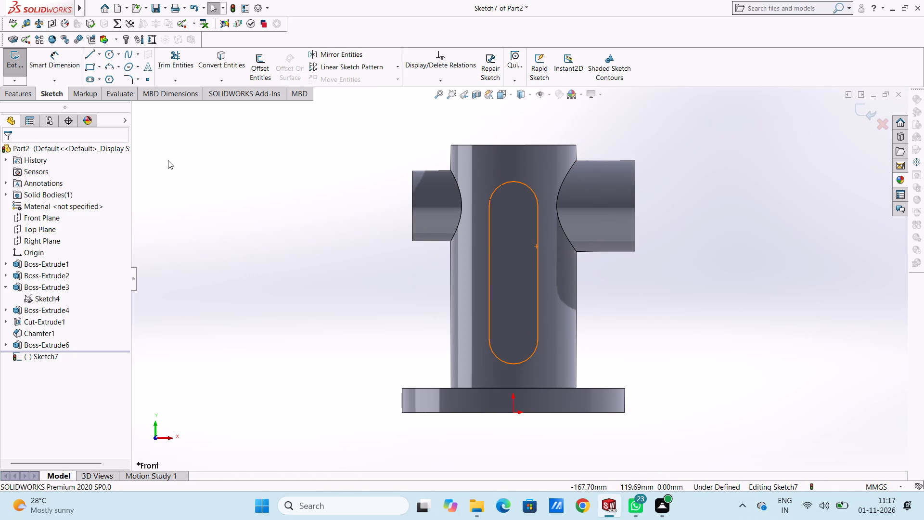
{"action": "left_click", "coordinate": [110, 56]}
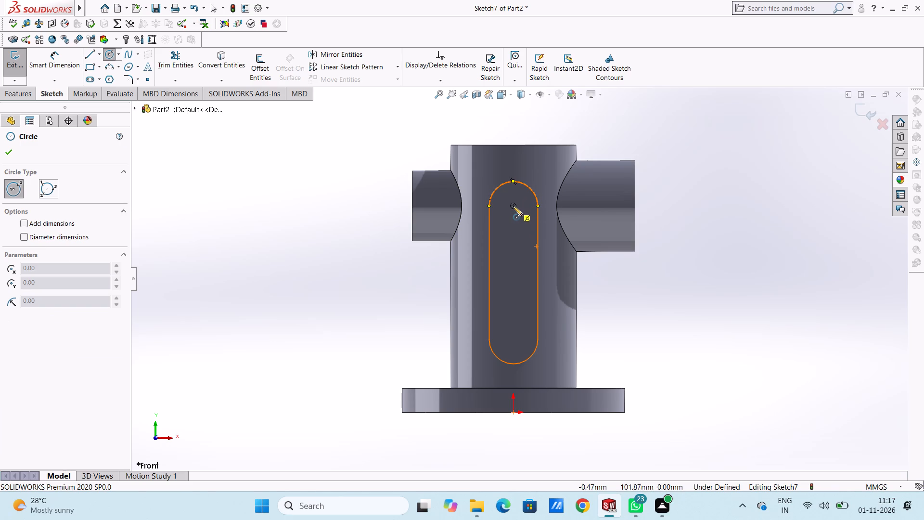
{"action": "left_click", "coordinate": [513, 206]}
{"action": "left_click", "coordinate": [516, 220]}
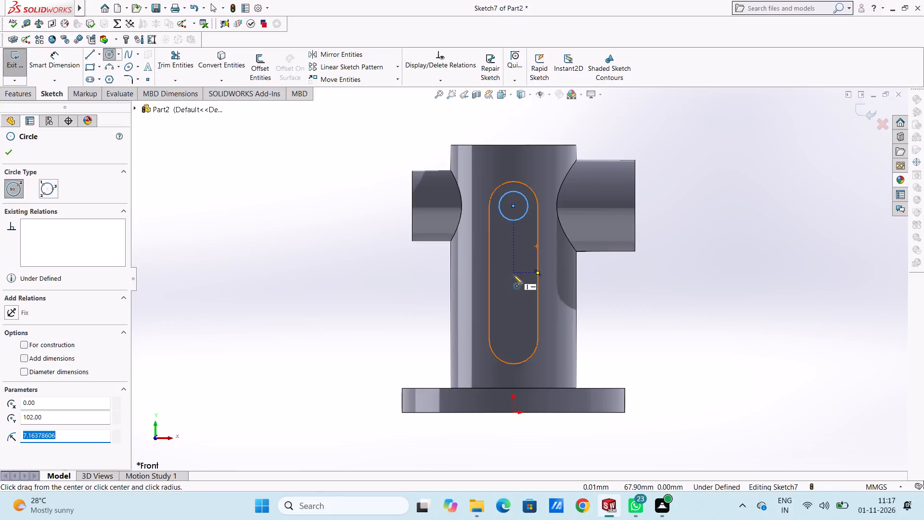
{"action": "left_click", "coordinate": [514, 275]}
{"action": "left_click", "coordinate": [518, 283]}
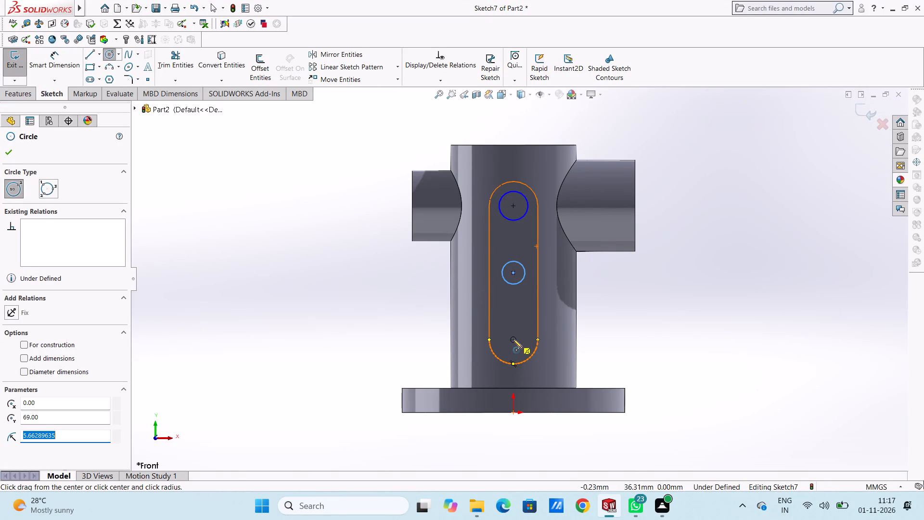
{"action": "left_click", "coordinate": [513, 339]}
{"action": "left_click", "coordinate": [520, 350]}
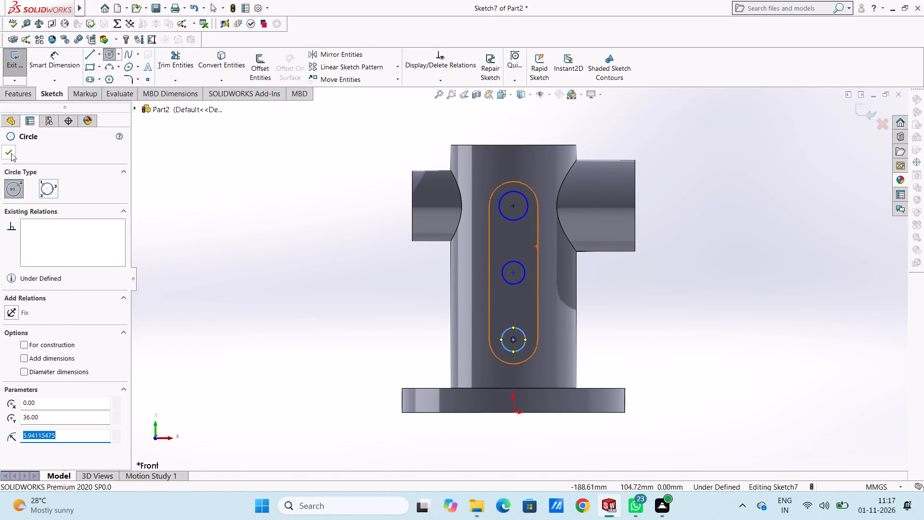
{"action": "left_click", "coordinate": [11, 153]}
{"action": "left_click", "coordinate": [265, 208]}
Dimension the upper, middle and lower circles on the slot-shaped boss's front face to 10 mm diameter each.
{"action": "left_click", "coordinate": [52, 51]}
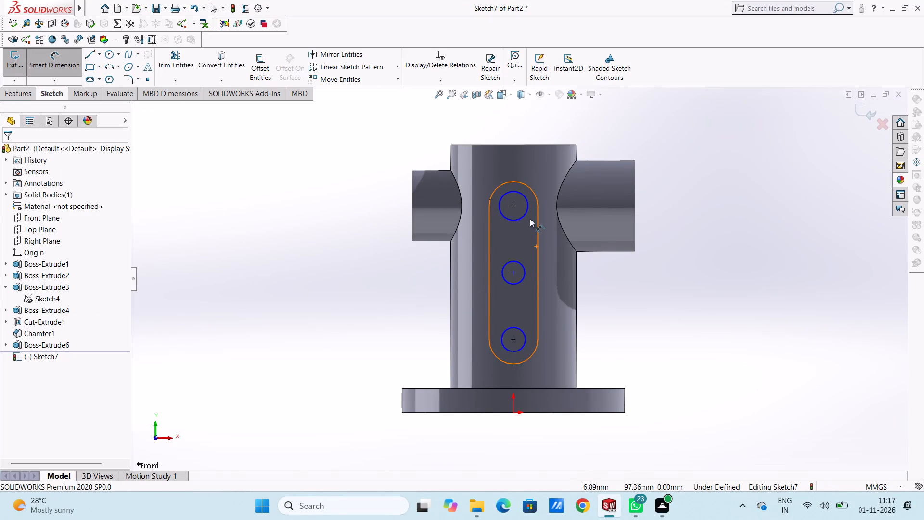
{"action": "left_click", "coordinate": [518, 219]}
{"action": "left_click", "coordinate": [267, 271]}
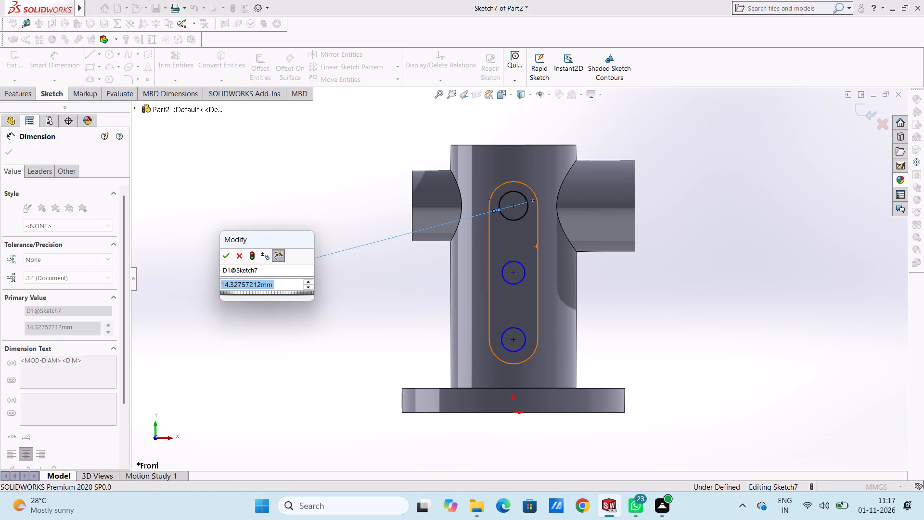
{"action": "type", "text": "10"}
{"action": "key", "text": "Return"}
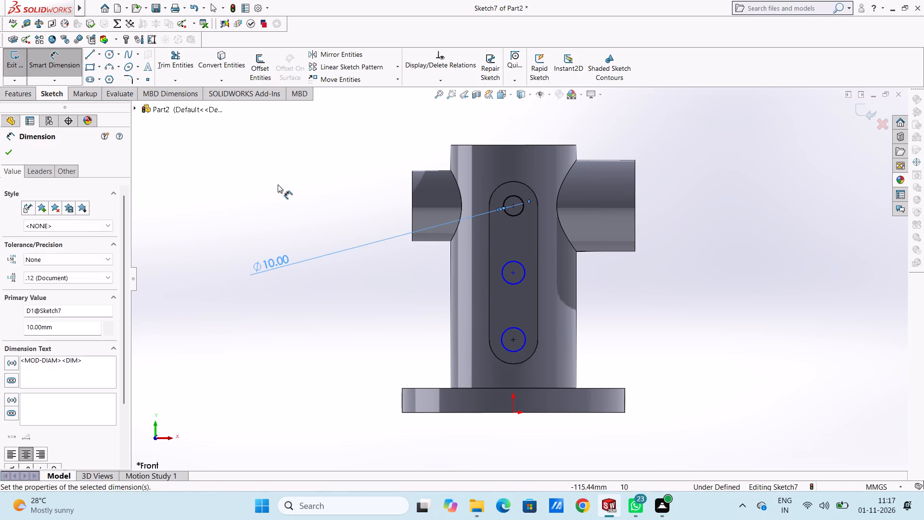
{"action": "left_click", "coordinate": [278, 184]}
{"action": "left_click", "coordinate": [506, 283]}
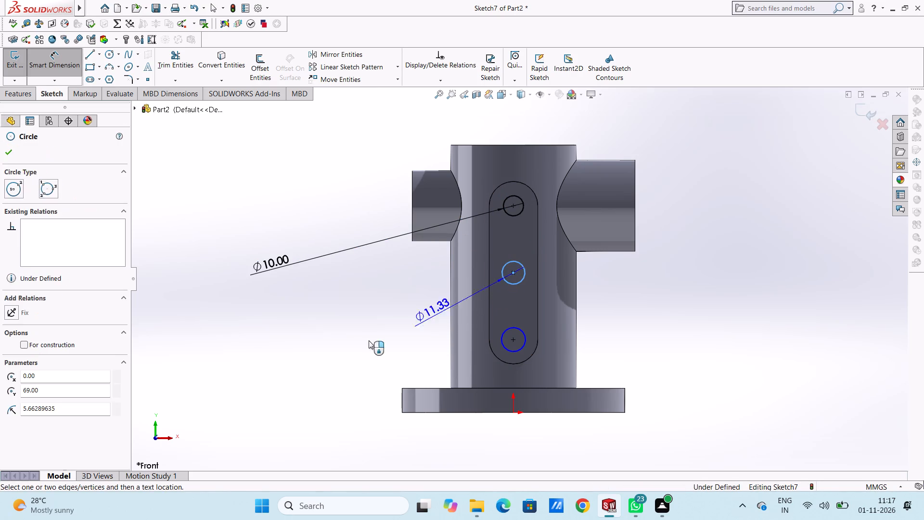
{"action": "left_click", "coordinate": [314, 359]}
{"action": "type", "text": "10"}
{"action": "key", "text": "Return"}
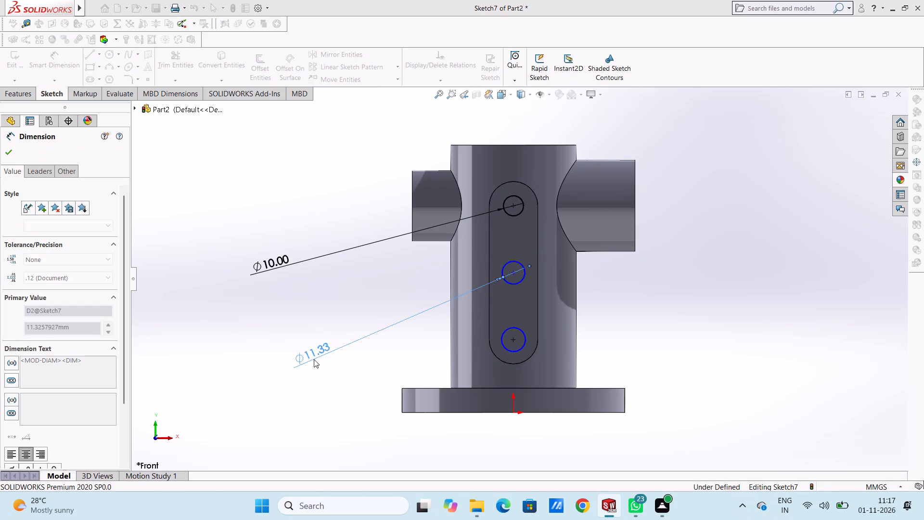
{"action": "left_click", "coordinate": [334, 291]}
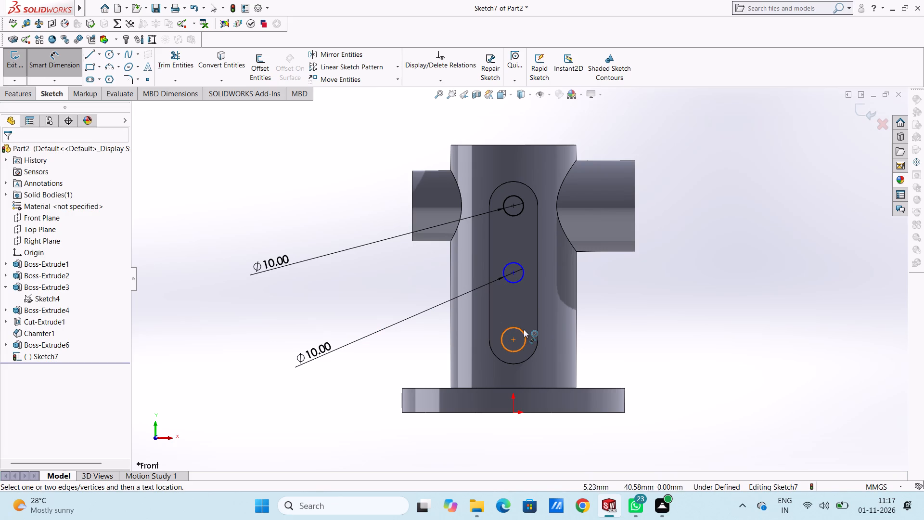
{"action": "left_click", "coordinate": [524, 329]}
{"action": "left_click", "coordinate": [746, 279]}
{"action": "type", "text": "10"}
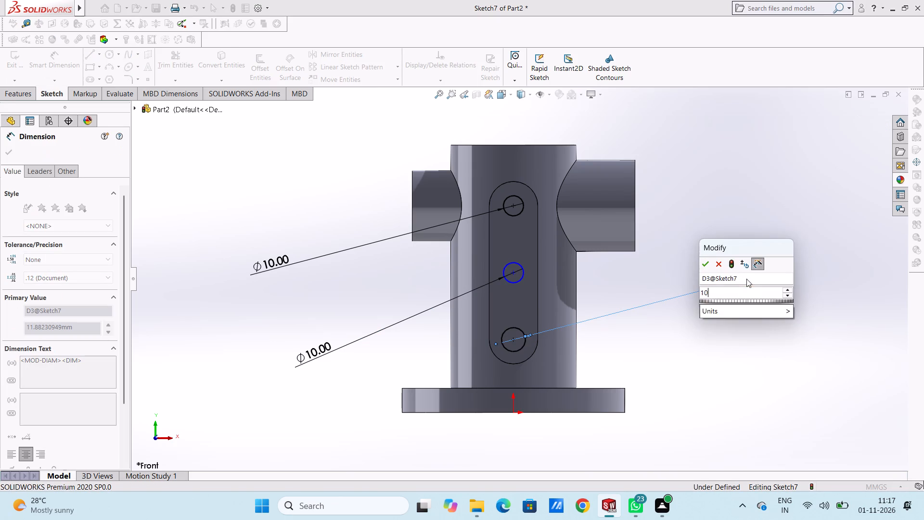
{"action": "key", "text": "Return"}
{"action": "left_click", "coordinate": [706, 218]}
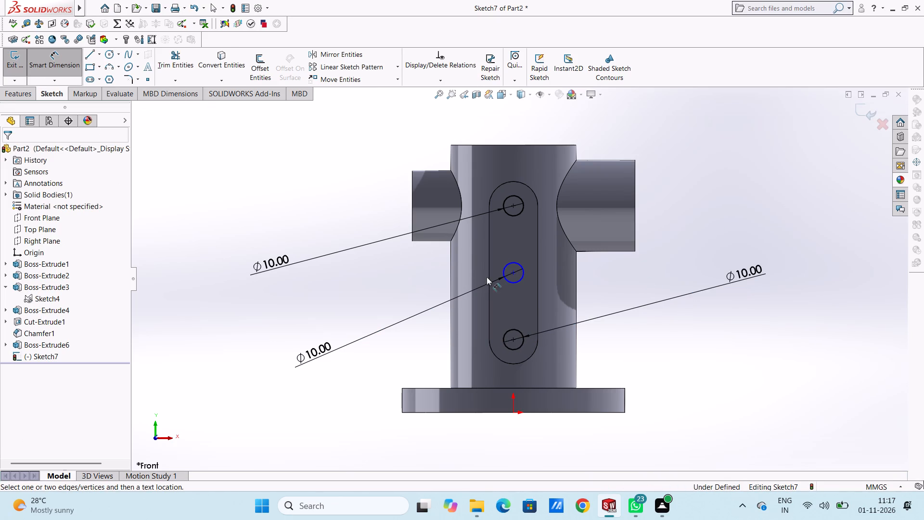
Dimension the vertical spacing from the upper to the middle circle centre and from the middle to the lower one, keeping the drawn distances.
{"action": "left_click", "coordinate": [513, 208]}
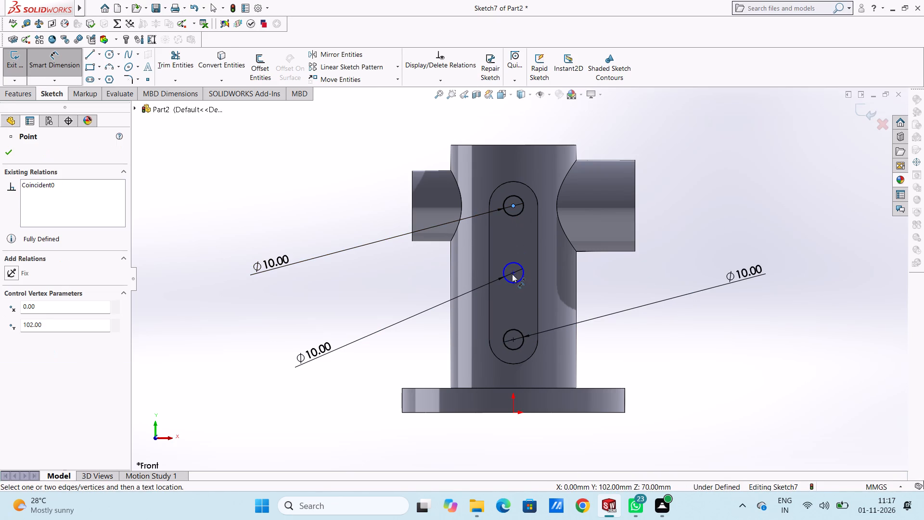
{"action": "left_click", "coordinate": [512, 274]}
{"action": "left_click", "coordinate": [760, 245]}
{"action": "left_click", "coordinate": [721, 227]}
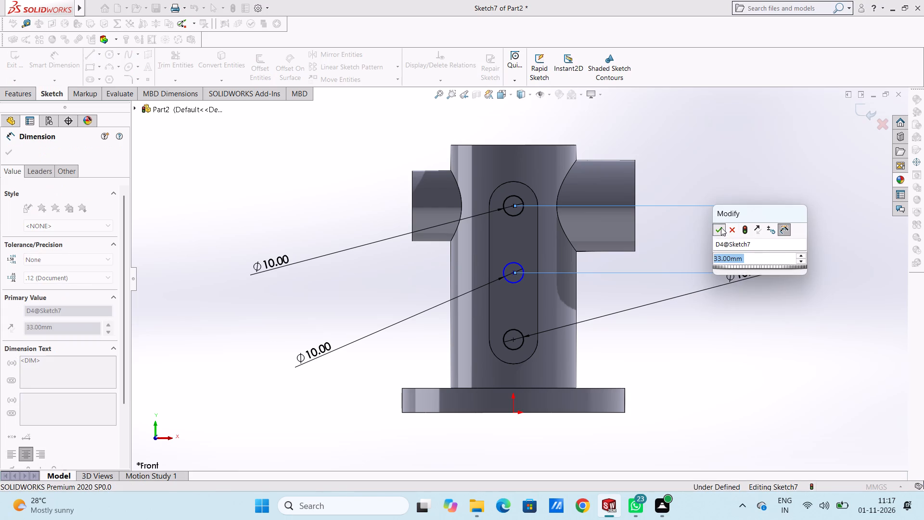
{"action": "left_click", "coordinate": [701, 230]}
{"action": "left_click", "coordinate": [516, 271]}
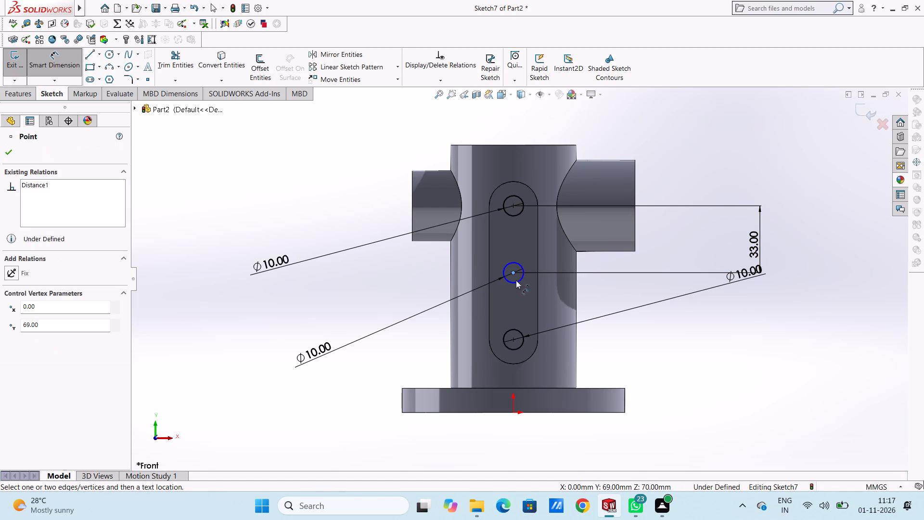
{"action": "left_click", "coordinate": [515, 339]}
{"action": "left_click", "coordinate": [252, 360]}
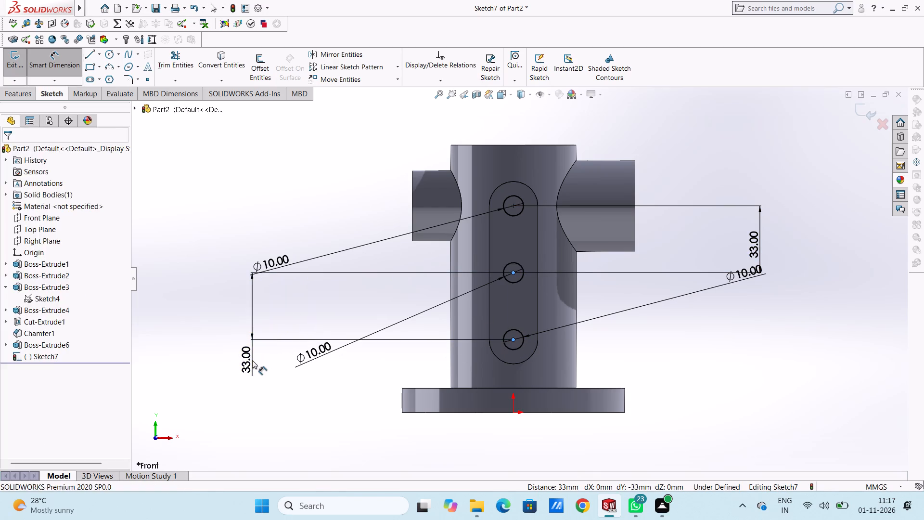
{"action": "left_click", "coordinate": [212, 342]}
{"action": "left_click", "coordinate": [205, 324]}
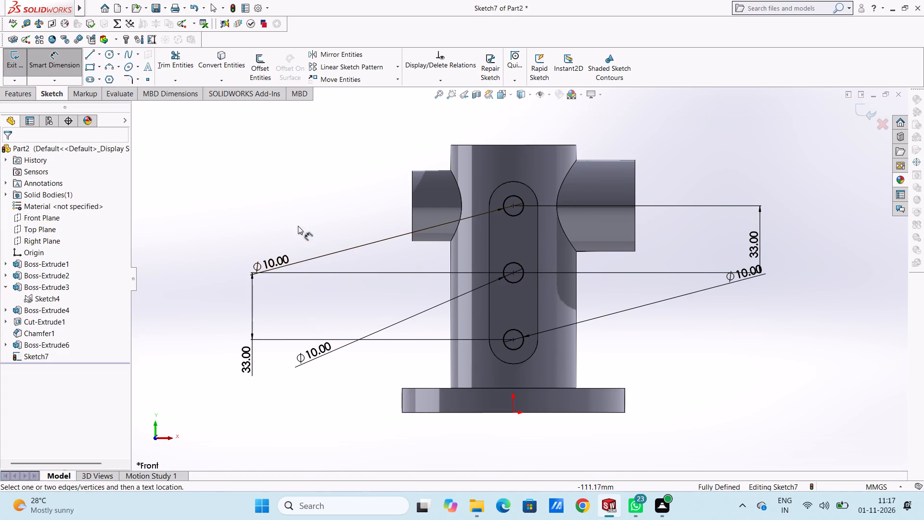
Cut the three circles 25 mm deep into the slot-shaped boss as a blind extruded cut.
{"action": "middle_click_drag", "start_coordinate": [353, 182], "coordinate": [308, 220]}
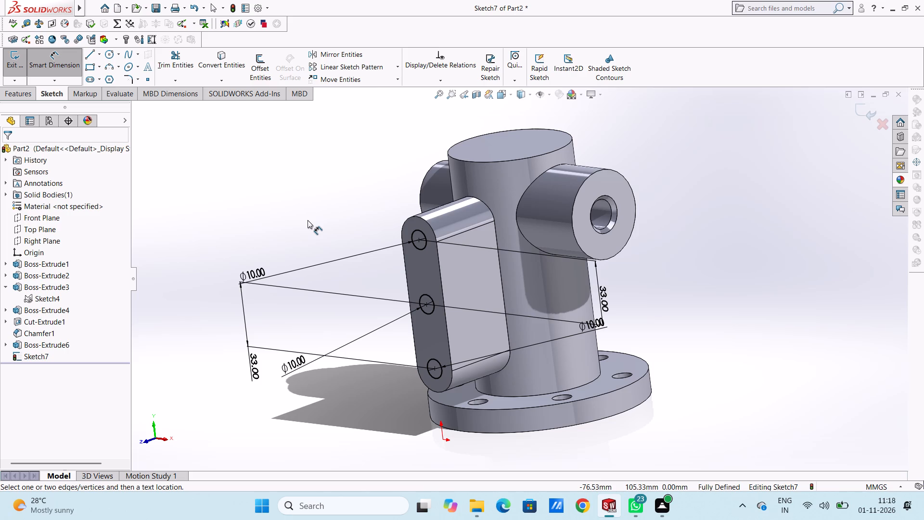
{"action": "left_click", "coordinate": [44, 66]}
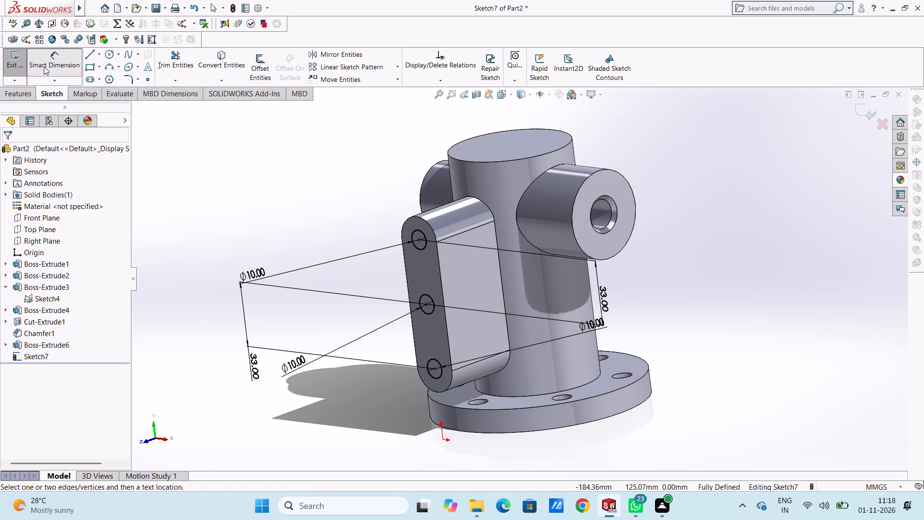
{"action": "left_click", "coordinate": [22, 93]}
{"action": "left_click", "coordinate": [165, 66]}
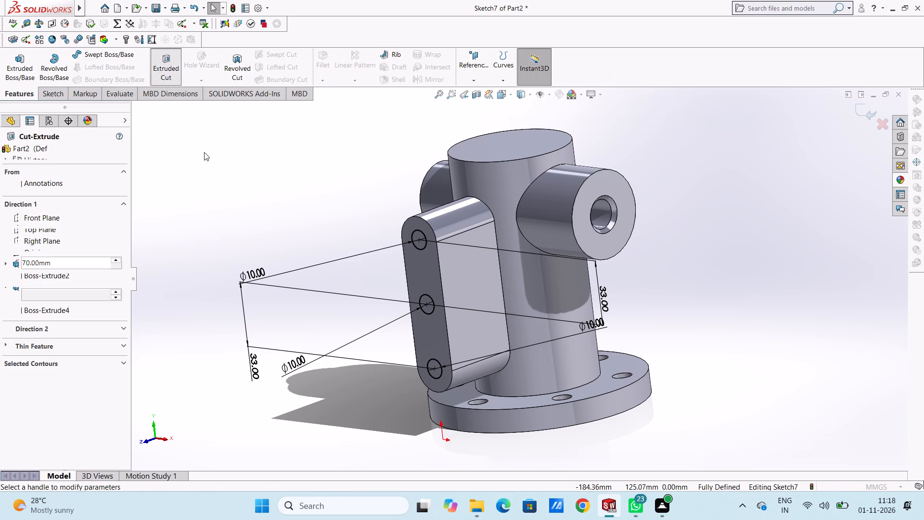
{"action": "type", "text": "25"}
{"action": "key", "text": "Return"}
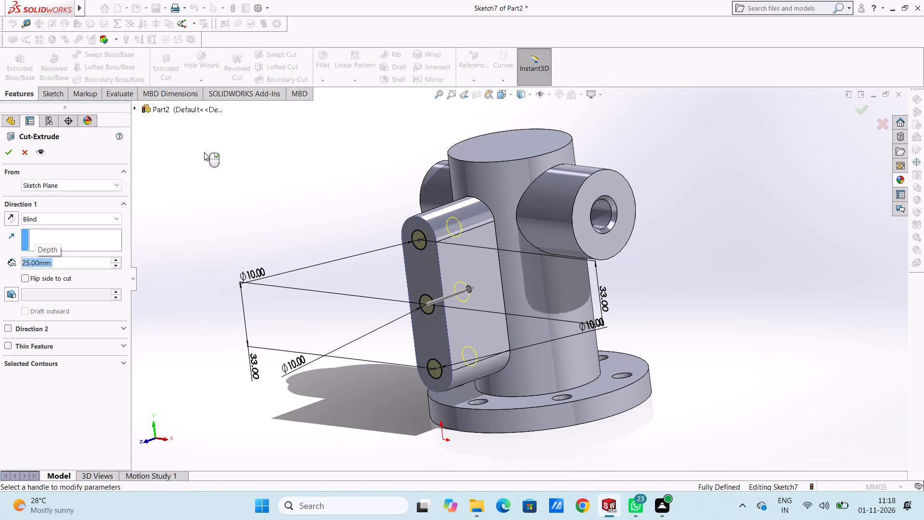
{"action": "left_click", "coordinate": [5, 155]}
{"action": "left_click", "coordinate": [262, 180]}
Begin another extruded cut from the existing three-circle sketch, using the bottom face of the upper hole as its start surface.
{"action": "middle_click_drag", "start_coordinate": [282, 212], "coordinate": [306, 216]}
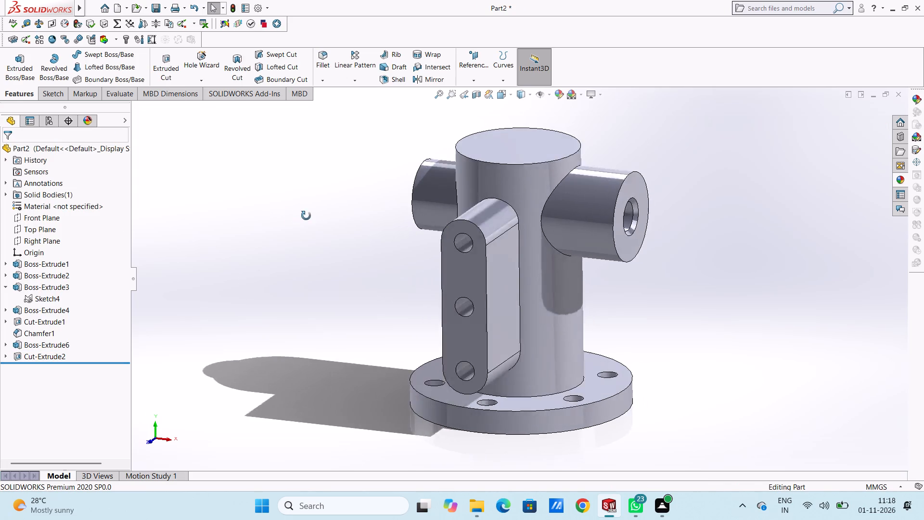
{"action": "middle_click_drag", "start_coordinate": [306, 216], "coordinate": [285, 176]}
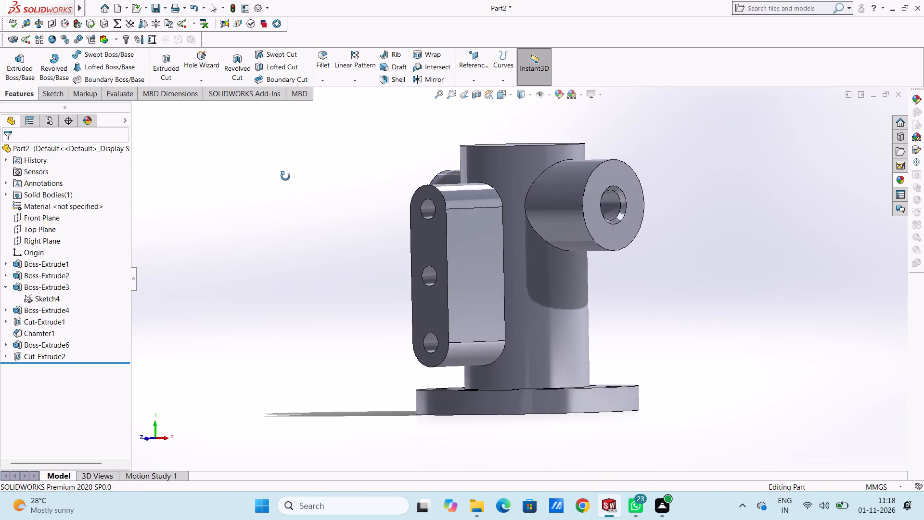
{"action": "middle_click_drag", "start_coordinate": [285, 176], "coordinate": [314, 184]}
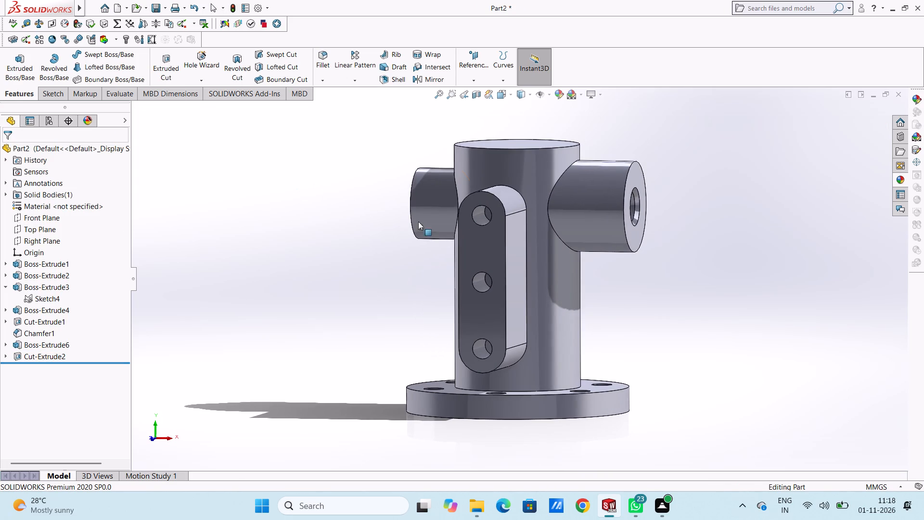
{"action": "scroll", "coordinate": [490, 248], "scroll_direction": "down", "scroll_amount": 2}
{"action": "scroll", "coordinate": [491, 251], "scroll_direction": "up", "scroll_amount": 3}
{"action": "scroll", "coordinate": [532, 352], "scroll_direction": "down", "scroll_amount": 2}
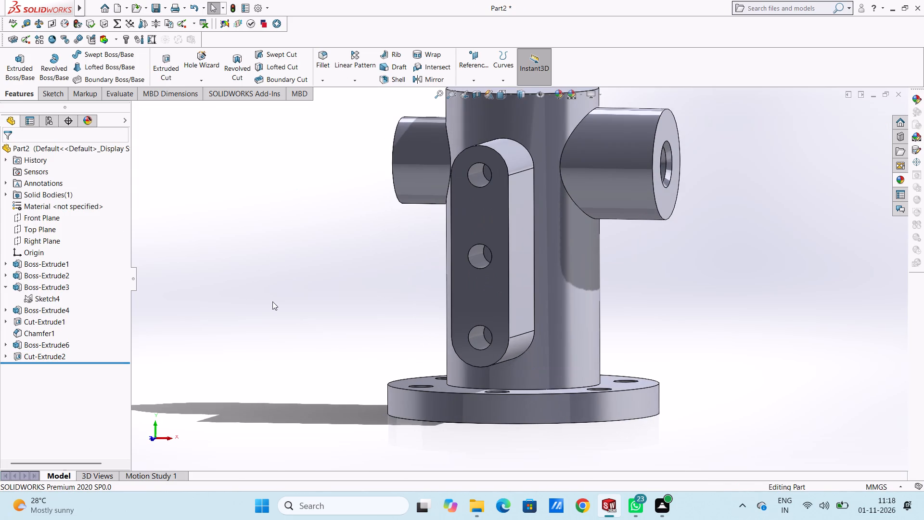
{"action": "left_click", "coordinate": [7, 358]}
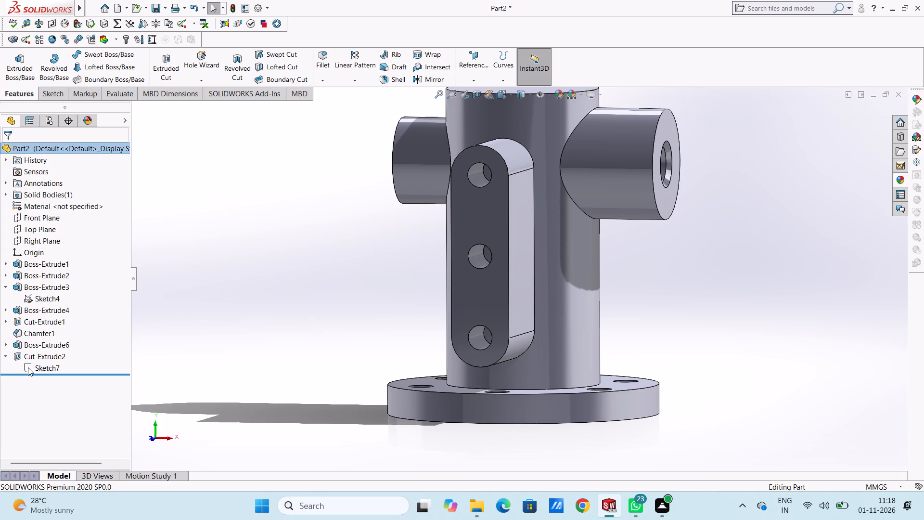
{"action": "left_click", "coordinate": [28, 367]}
{"action": "left_click", "coordinate": [171, 60]}
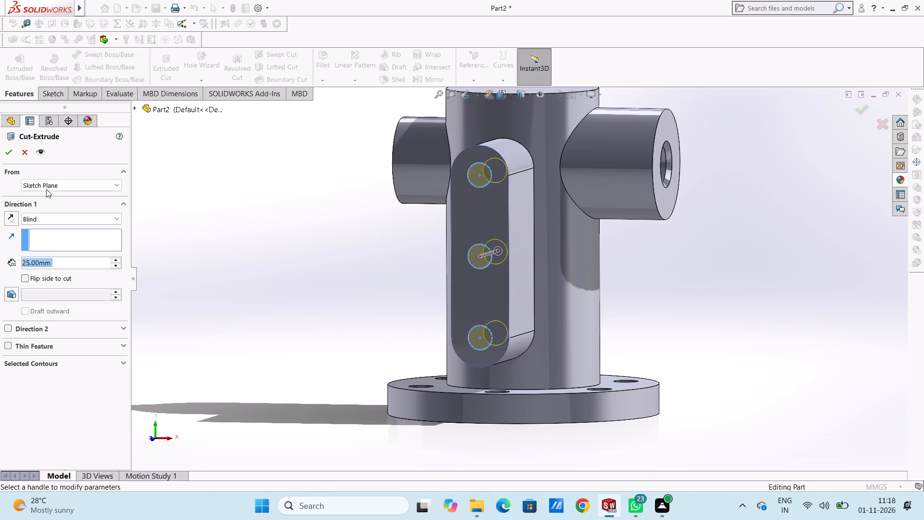
{"action": "left_click", "coordinate": [56, 188]}
{"action": "left_click", "coordinate": [58, 204]}
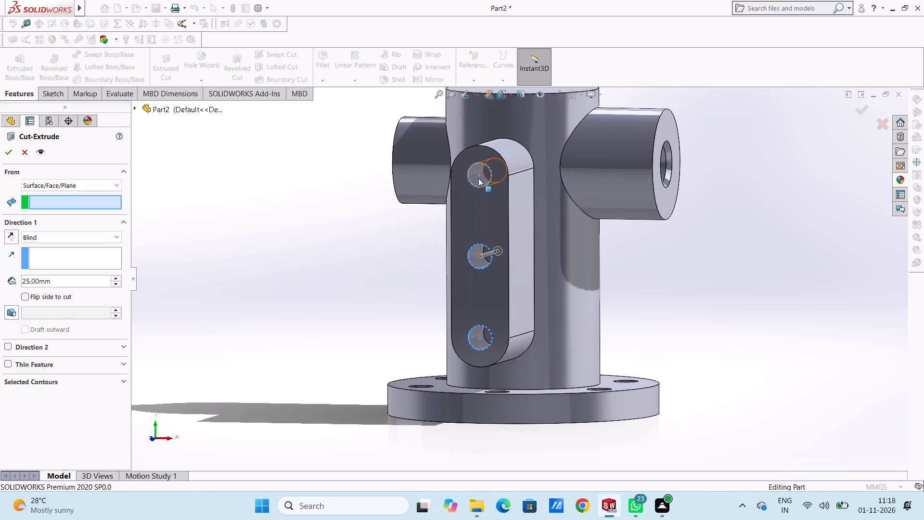
{"action": "left_click", "coordinate": [486, 171]}
Set the new cut's blind depth to 5 mm.
{"action": "middle_click_drag", "start_coordinate": [321, 252], "coordinate": [308, 252]}
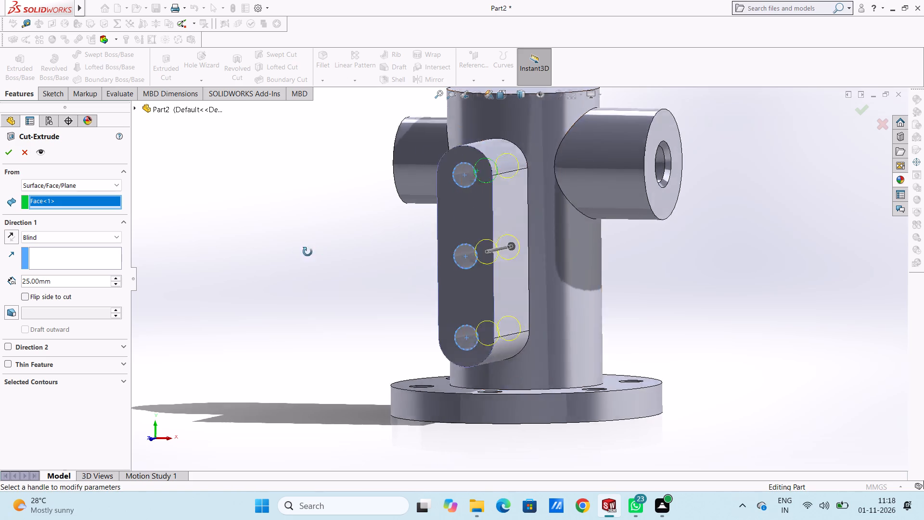
{"action": "middle_click_drag", "start_coordinate": [308, 252], "coordinate": [244, 255]}
{"action": "double_click", "coordinate": [75, 278]}
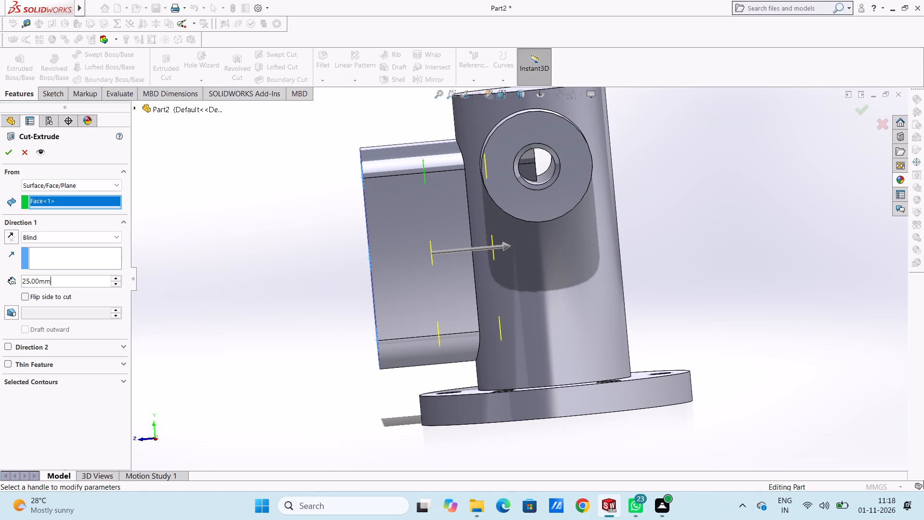
{"action": "key", "text": "5"}
{"action": "key", "text": "Return"}
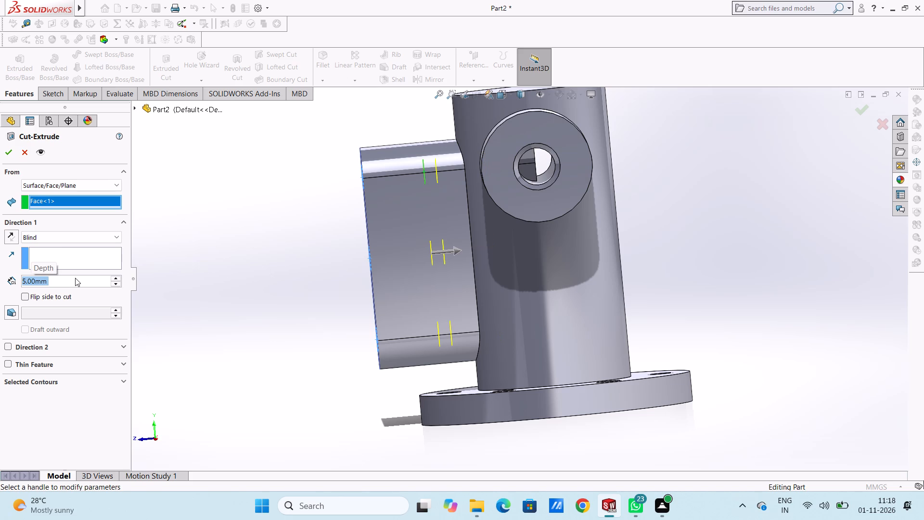
Enable draft on the cut and try angles of 10, 25, 30, 45 and 35 degrees before setting 40 degrees.
{"action": "left_click", "coordinate": [10, 310]}
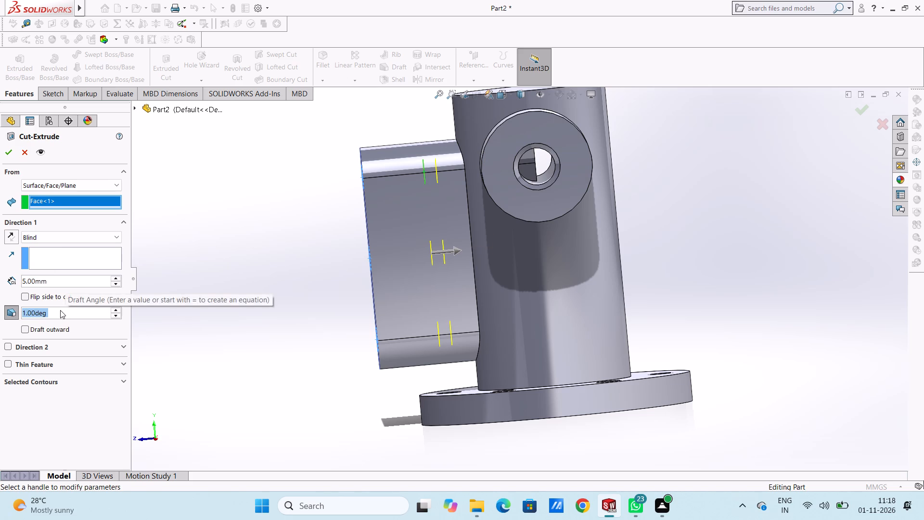
{"action": "type", "text": "10"}
{"action": "key", "text": "Return"}
{"action": "type", "text": "25"}
{"action": "key", "text": "Return"}
{"action": "type", "text": "30"}
{"action": "key", "text": "Return"}
{"action": "type", "text": "45"}
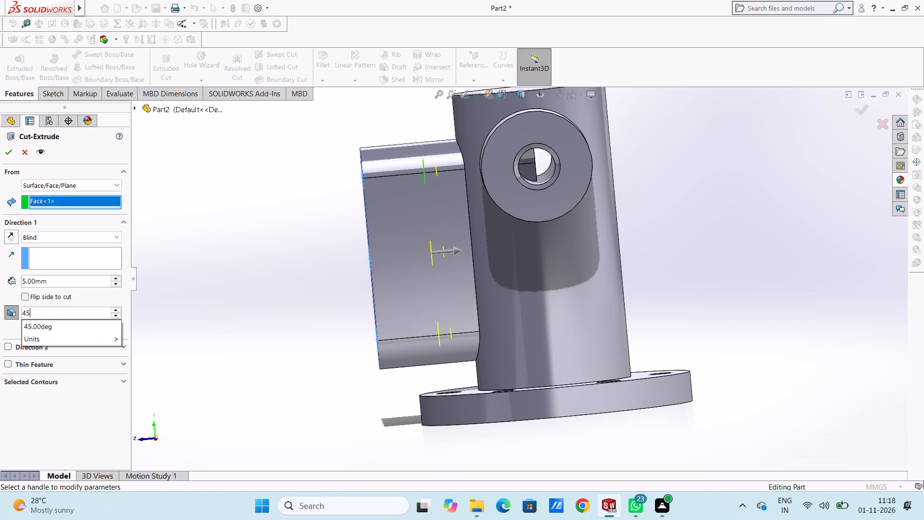
{"action": "key", "text": "Return"}
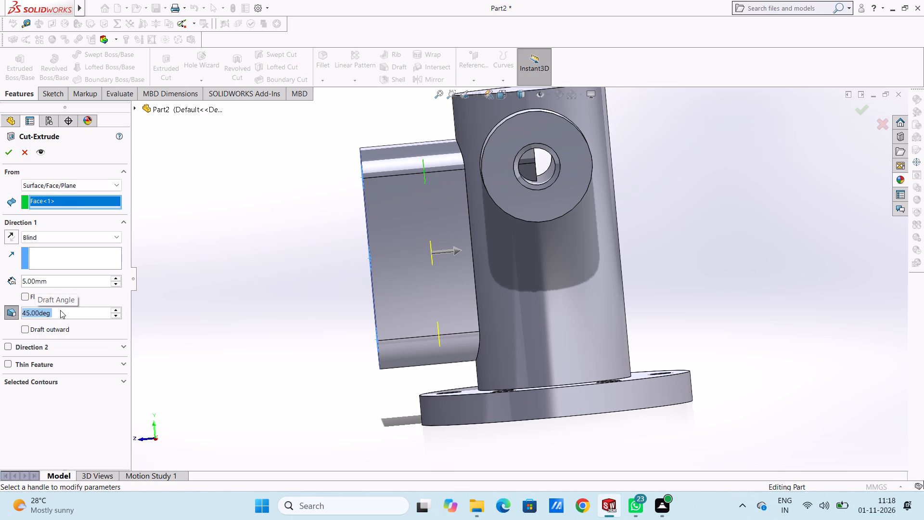
{"action": "type", "text": "35"}
{"action": "key", "text": "Return"}
{"action": "type", "text": "40"}
{"action": "key", "text": "Return"}
Try draft angles of 41, 45 and 44 degrees on the cut, settle on 45 degrees, and finish the tapered cut.
{"action": "middle_click_drag", "start_coordinate": [205, 234], "coordinate": [372, 262]}
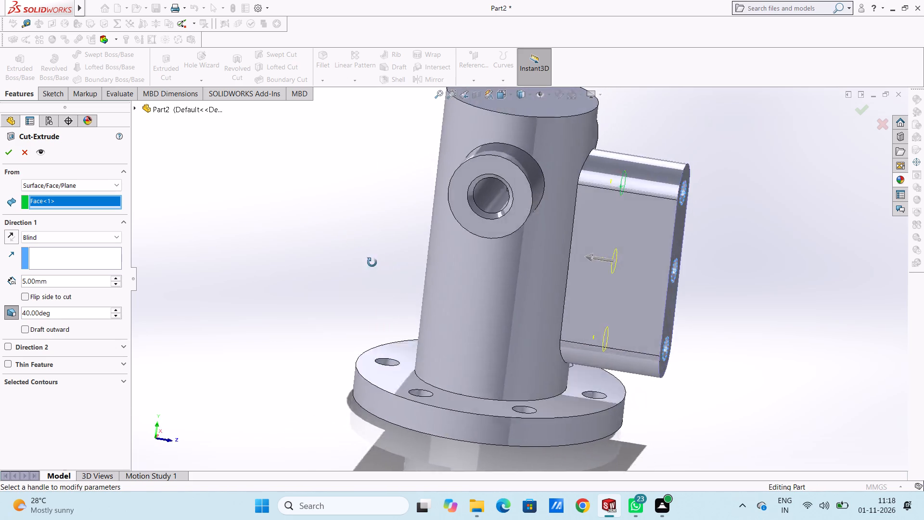
{"action": "middle_click_drag", "start_coordinate": [372, 262], "coordinate": [458, 279]}
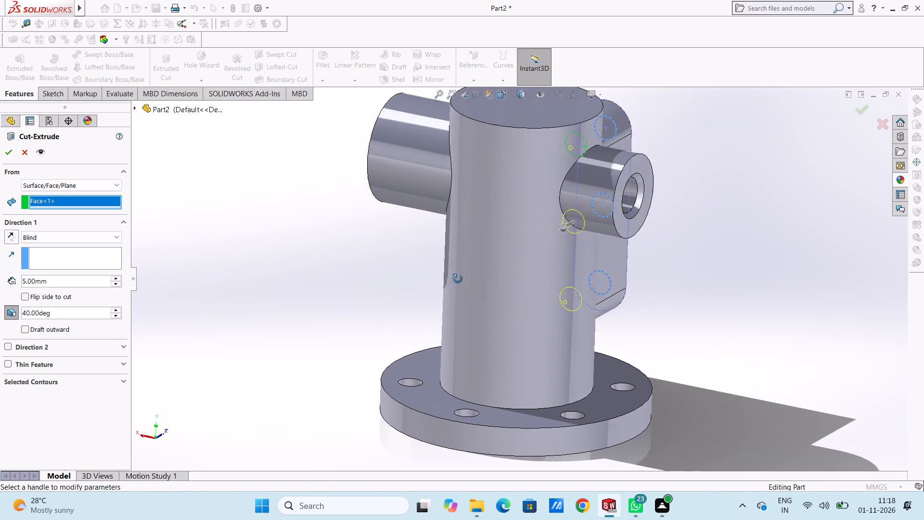
{"action": "middle_click_drag", "start_coordinate": [458, 279], "coordinate": [448, 276]}
{"action": "scroll", "coordinate": [582, 124], "scroll_direction": "down", "scroll_amount": 5}
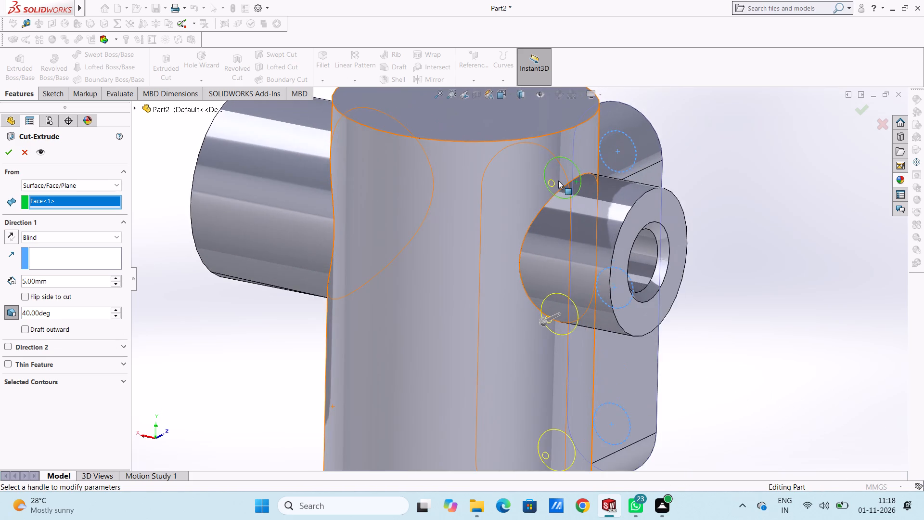
{"action": "scroll", "coordinate": [559, 182], "scroll_direction": "down", "scroll_amount": 5}
{"action": "double_click", "coordinate": [59, 282]}
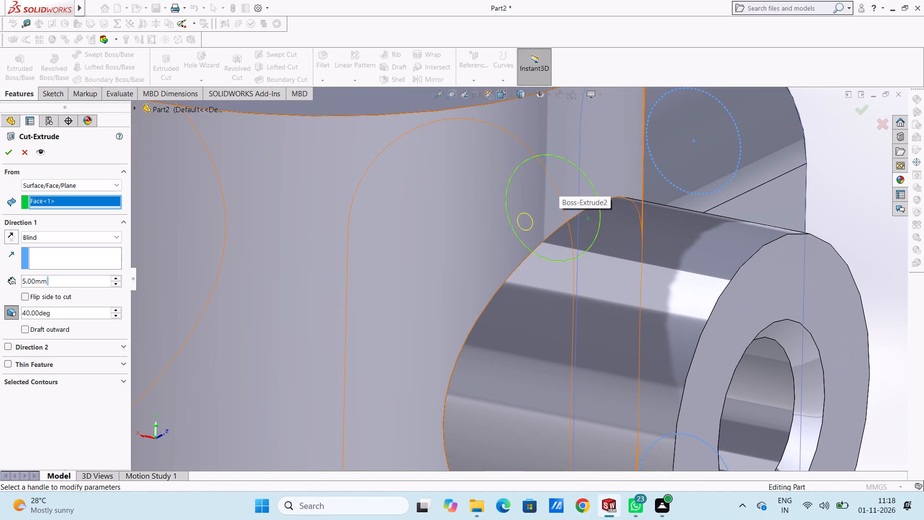
{"action": "triple_click", "coordinate": [75, 312]}
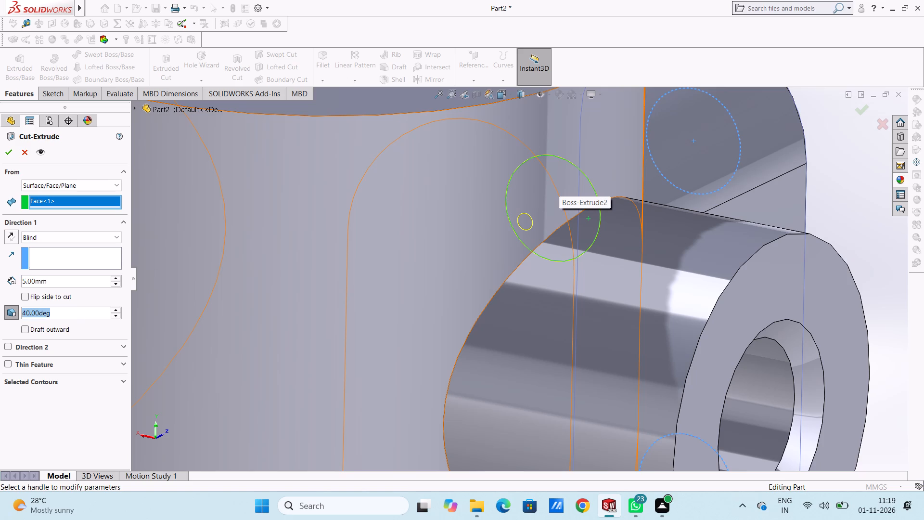
{"action": "double_click", "coordinate": [75, 312]}
{"action": "type", "text": "41"}
{"action": "key", "text": "Return"}
{"action": "key", "text": "1"}
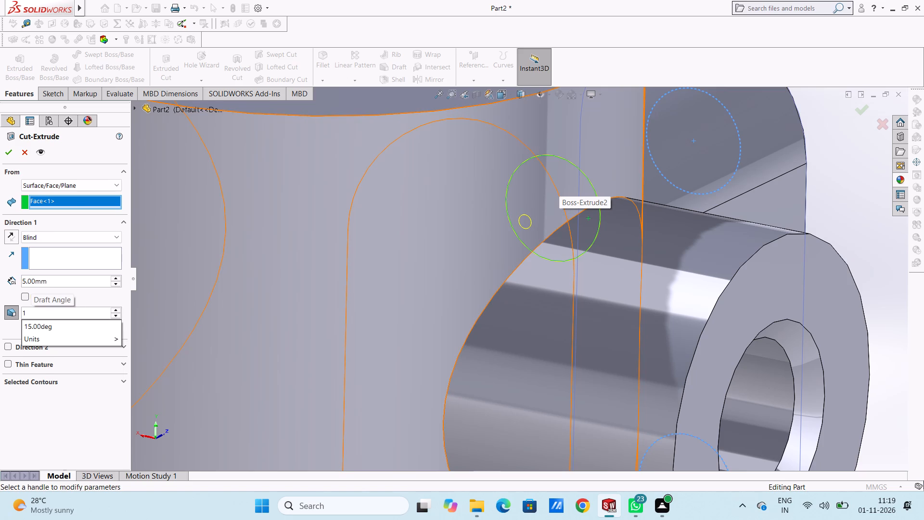
{"action": "key", "text": "BackSpace"}
{"action": "type", "text": "45"}
{"action": "key", "text": "Return"}
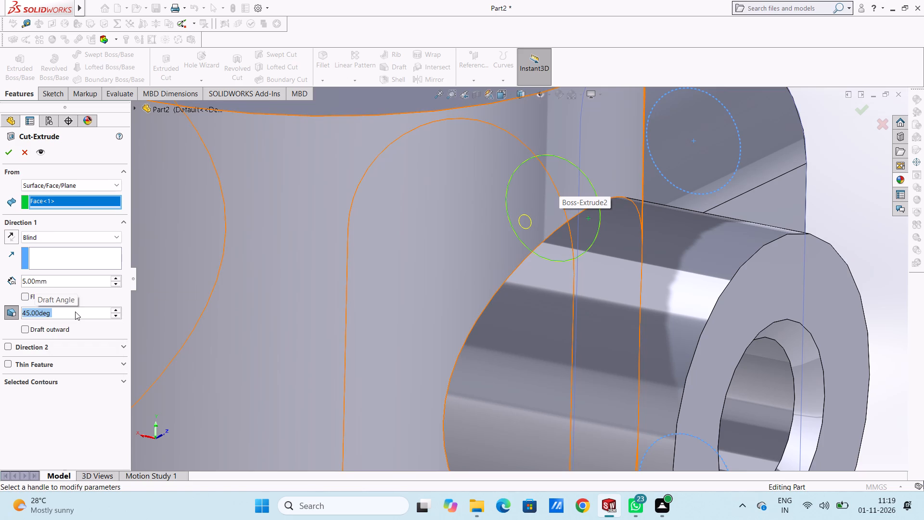
{"action": "type", "text": "44"}
{"action": "key", "text": "Return"}
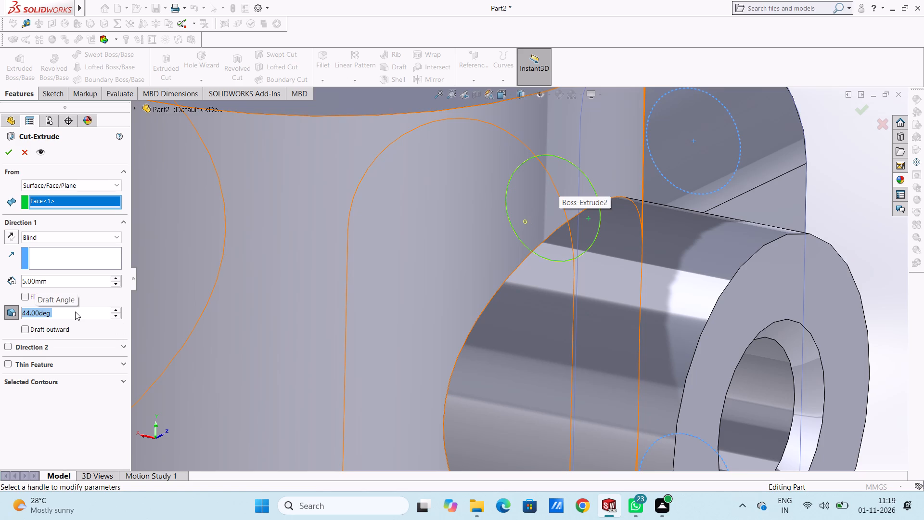
{"action": "type", "text": "45"}
{"action": "key", "text": "Return"}
{"action": "scroll", "coordinate": [290, 319], "scroll_direction": "up", "scroll_amount": 8}
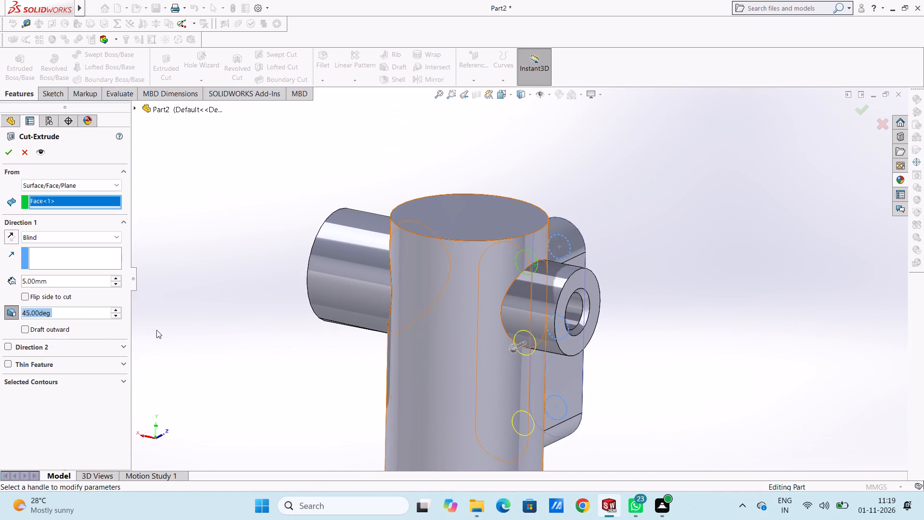
{"action": "left_click", "coordinate": [9, 152]}
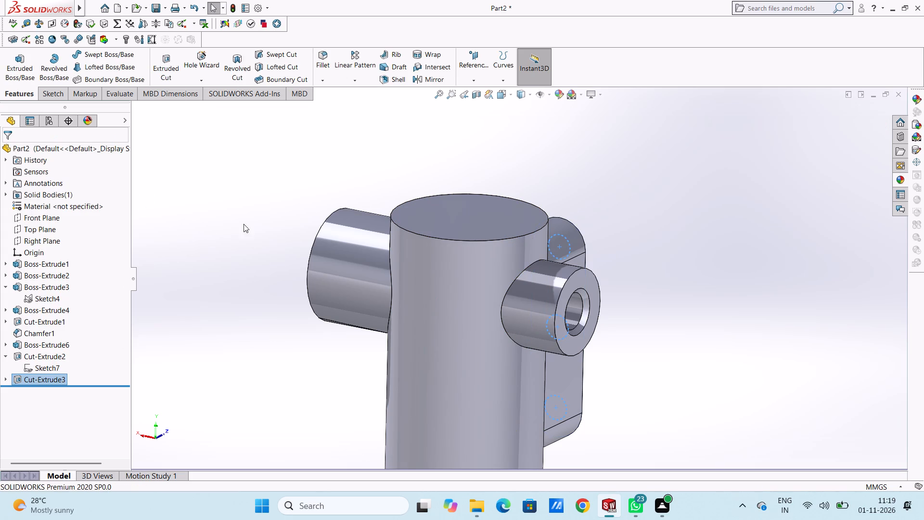
Examine the tapered bottoms of the three holes in the slot-shaped boss and the overall part from several angles.
{"action": "middle_click_drag", "start_coordinate": [555, 160], "coordinate": [405, 251]}
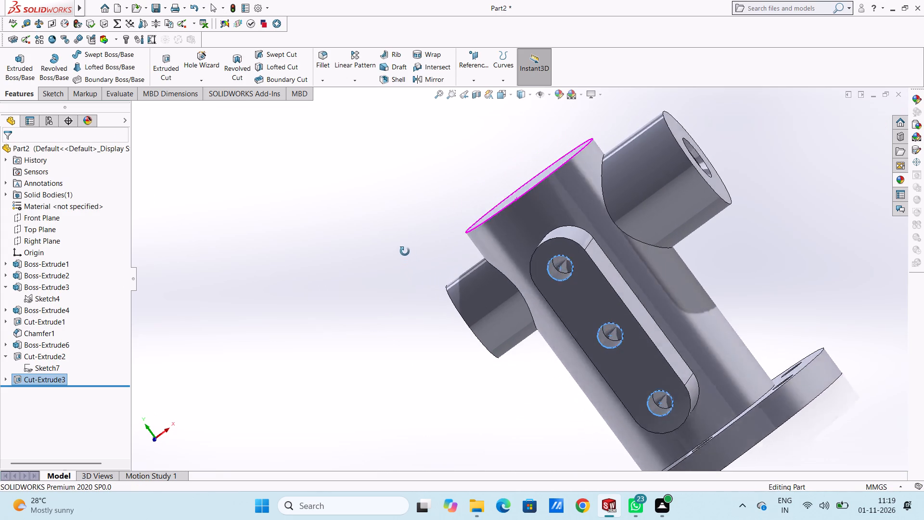
{"action": "middle_click_drag", "start_coordinate": [405, 251], "coordinate": [404, 246]}
{"action": "left_click", "coordinate": [328, 268]}
{"action": "middle_click_drag", "start_coordinate": [475, 289], "coordinate": [439, 326]}
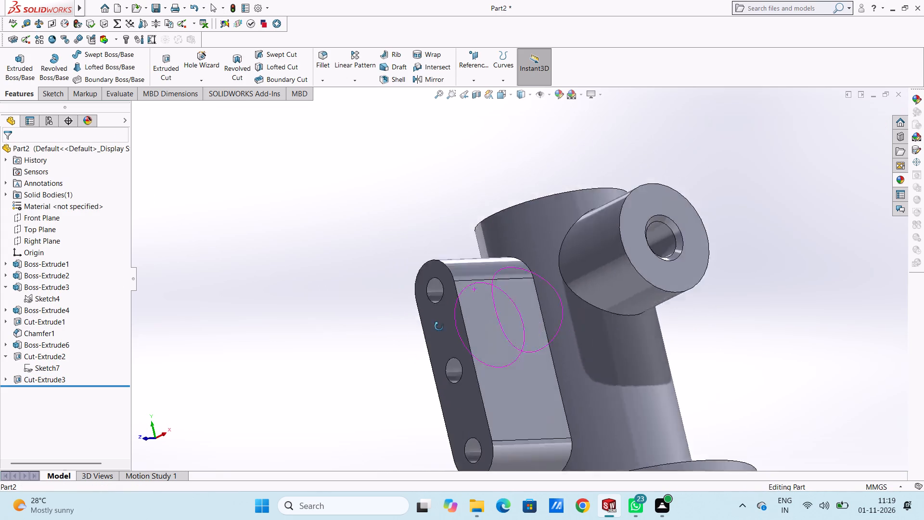
{"action": "middle_click_drag", "start_coordinate": [439, 326], "coordinate": [444, 352]}
{"action": "scroll", "coordinate": [443, 349], "scroll_direction": "up", "scroll_amount": 5}
{"action": "middle_click_drag", "start_coordinate": [454, 311], "coordinate": [430, 325]}
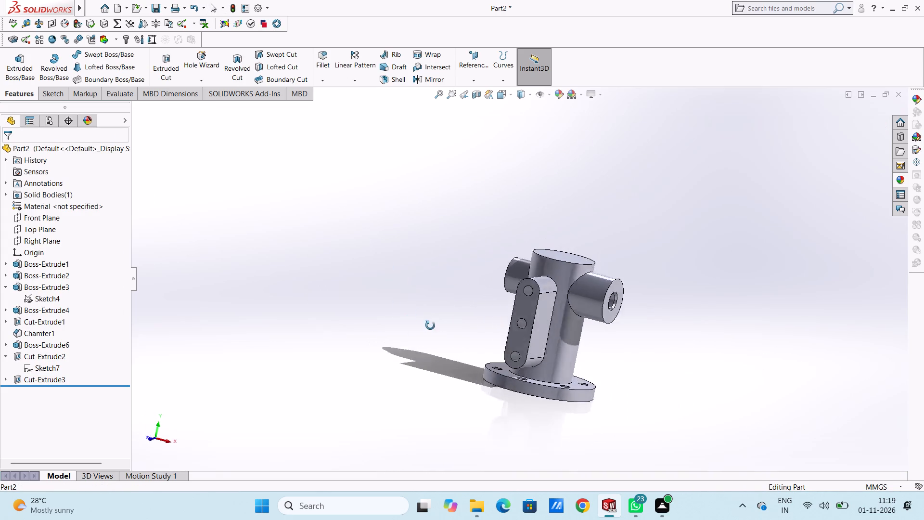
{"action": "middle_click_drag", "start_coordinate": [430, 325], "coordinate": [444, 405]}
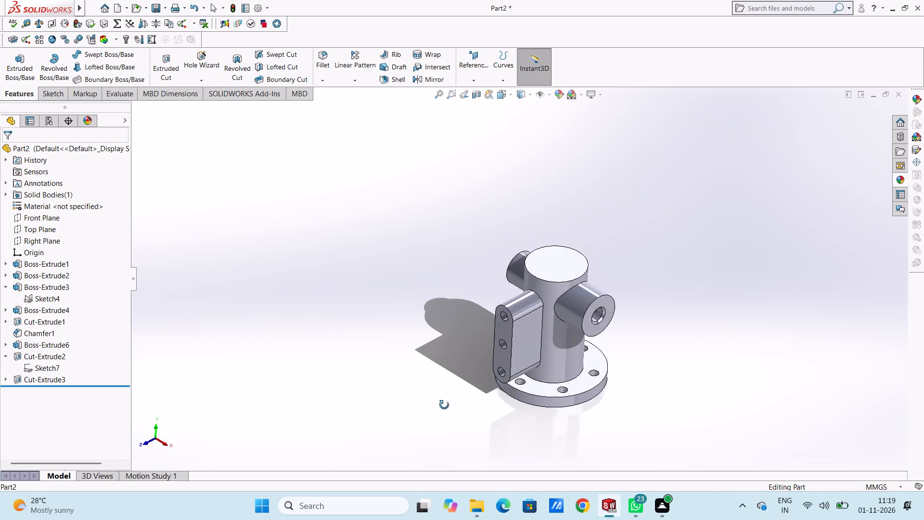
{"action": "middle_click_drag", "start_coordinate": [444, 405], "coordinate": [440, 386]}
{"action": "left_click", "coordinate": [477, 57]}
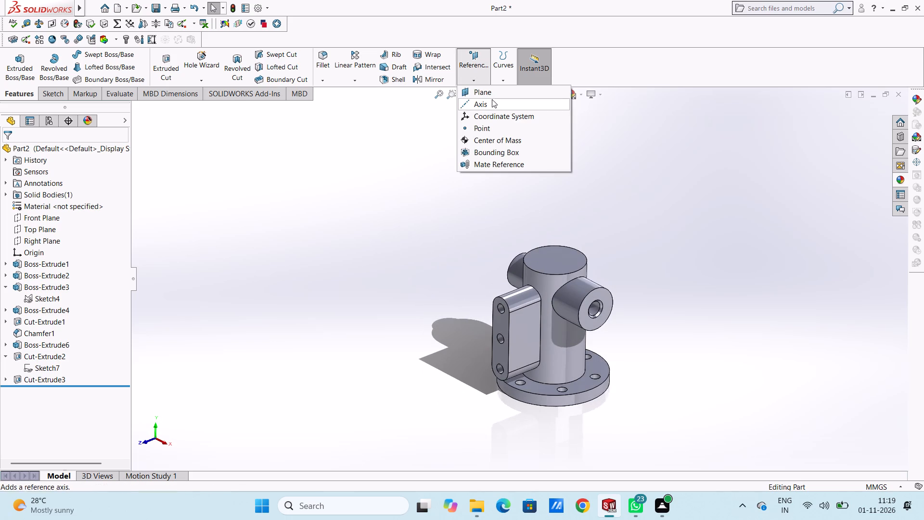
{"action": "left_click", "coordinate": [386, 175]}
Create a planar section view from the Front Plane rotated about 87 degrees, cutting through the three tapered holes.
{"action": "left_click", "coordinate": [476, 95]}
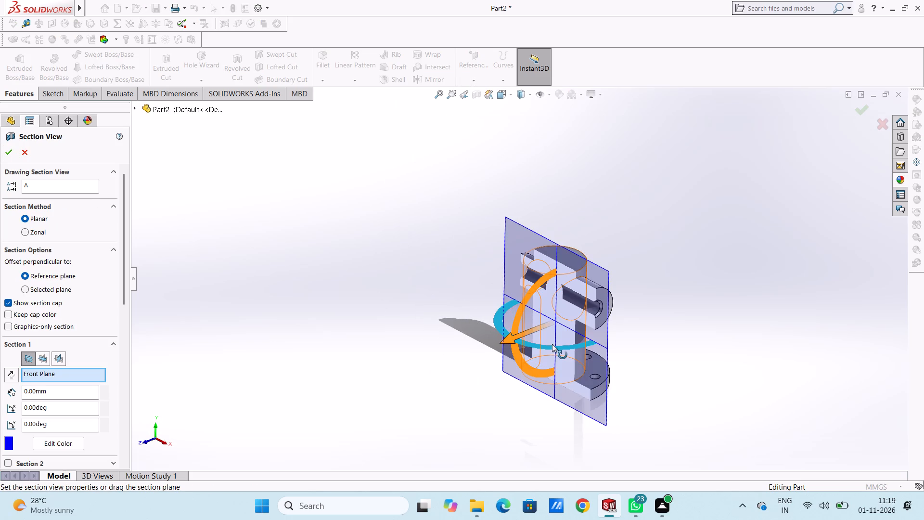
{"action": "left_click_drag", "start_coordinate": [553, 346], "coordinate": [607, 330]}
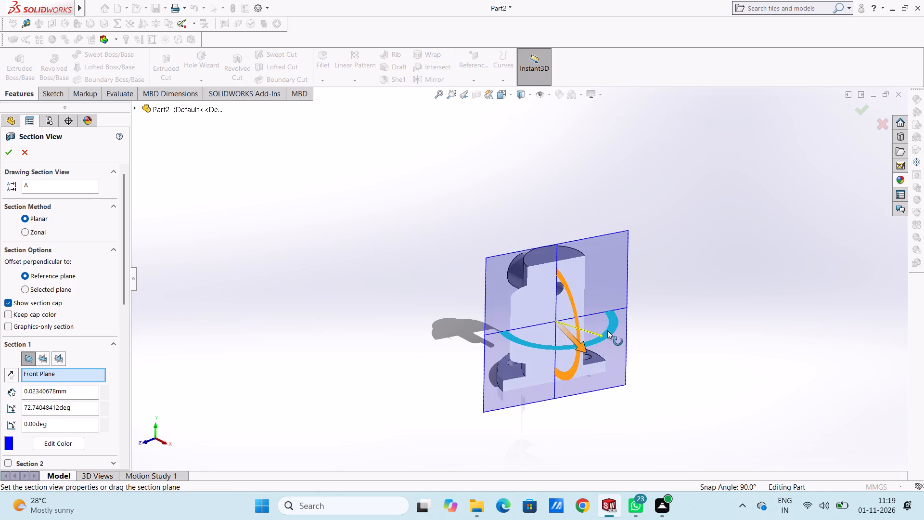
{"action": "left_click_drag", "start_coordinate": [607, 330], "coordinate": [608, 328]}
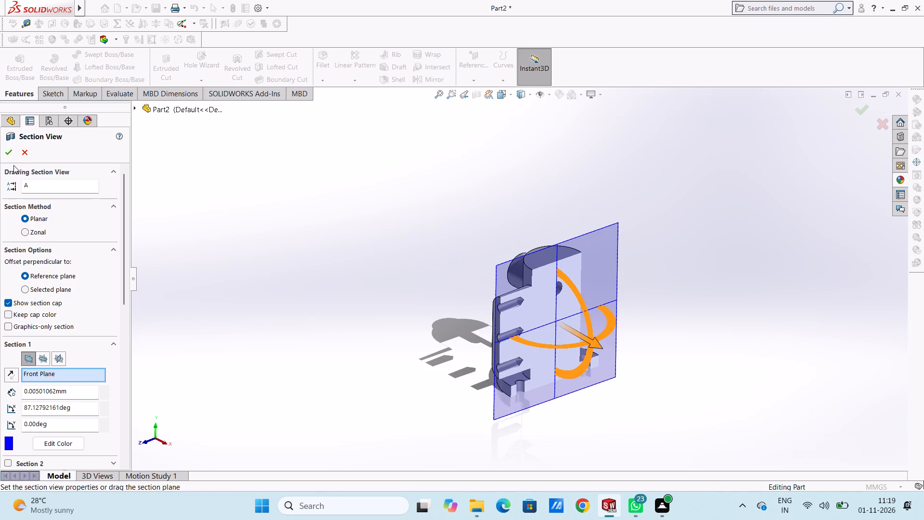
{"action": "left_click", "coordinate": [10, 154]}
Examine the sectioned profiles of the three holes in the slot-shaped boss, and turn the section view off.
{"action": "middle_click_drag", "start_coordinate": [359, 372], "coordinate": [329, 337]}
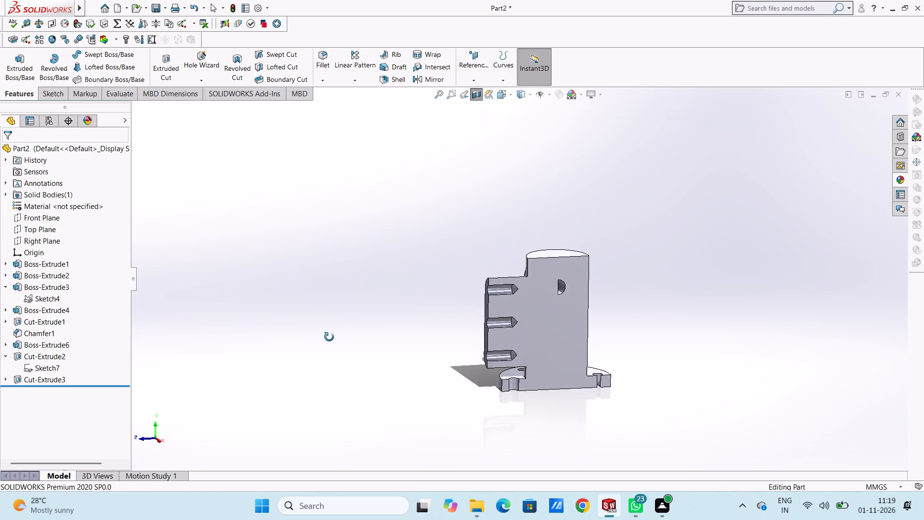
{"action": "middle_click_drag", "start_coordinate": [329, 337], "coordinate": [336, 417]}
{"action": "middle_click_drag", "start_coordinate": [339, 338], "coordinate": [323, 284]}
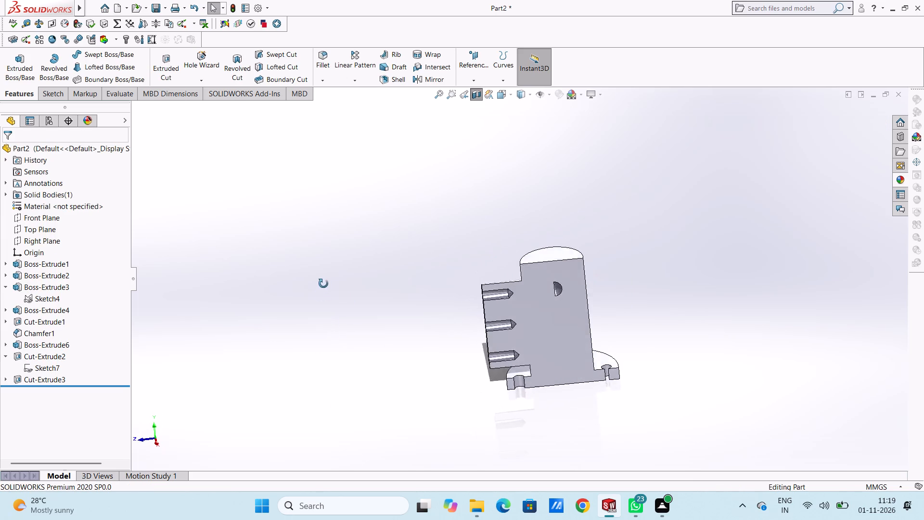
{"action": "middle_click_drag", "start_coordinate": [323, 284], "coordinate": [325, 275]}
{"action": "middle_click_drag", "start_coordinate": [357, 327], "coordinate": [358, 270]}
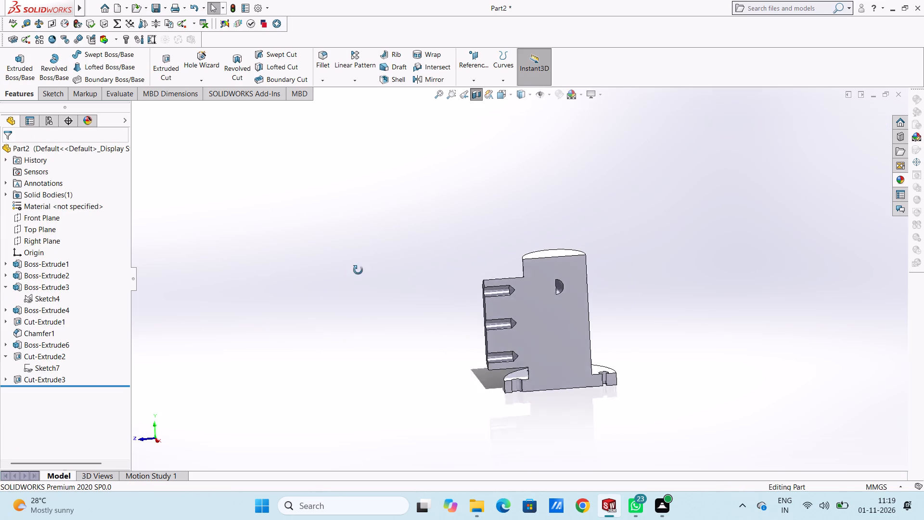
{"action": "middle_click_drag", "start_coordinate": [358, 270], "coordinate": [358, 268]}
{"action": "middle_click_drag", "start_coordinate": [350, 332], "coordinate": [344, 305]}
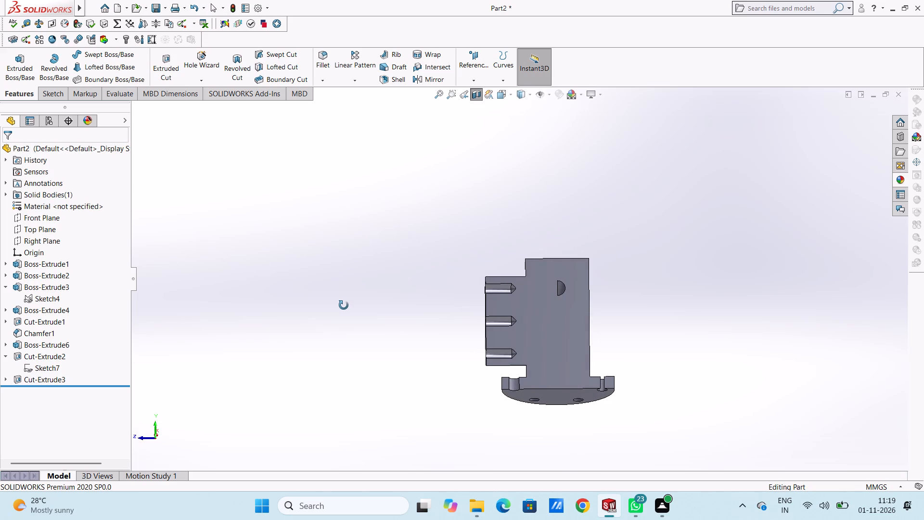
{"action": "middle_click_drag", "start_coordinate": [344, 305], "coordinate": [344, 306]}
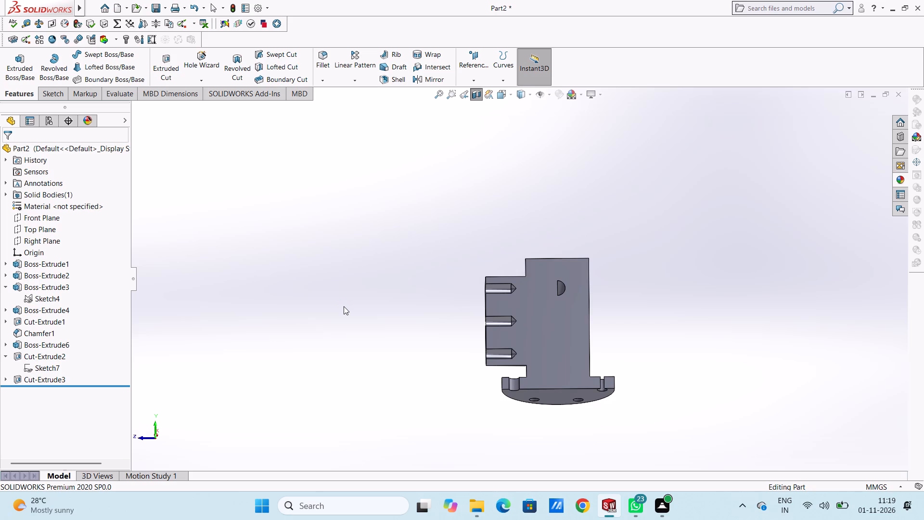
{"action": "left_click", "coordinate": [476, 99]}
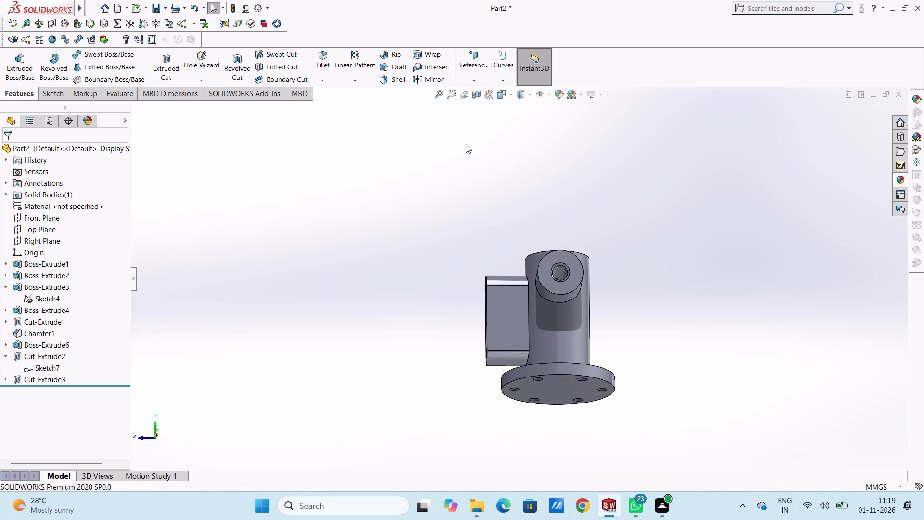
Sketch a circle about 46 mm in diameter, centred on the origin, on the top face of the main cylinder.
{"action": "middle_click_drag", "start_coordinate": [322, 299], "coordinate": [366, 371]}
{"action": "middle_click_drag", "start_coordinate": [320, 298], "coordinate": [341, 323]}
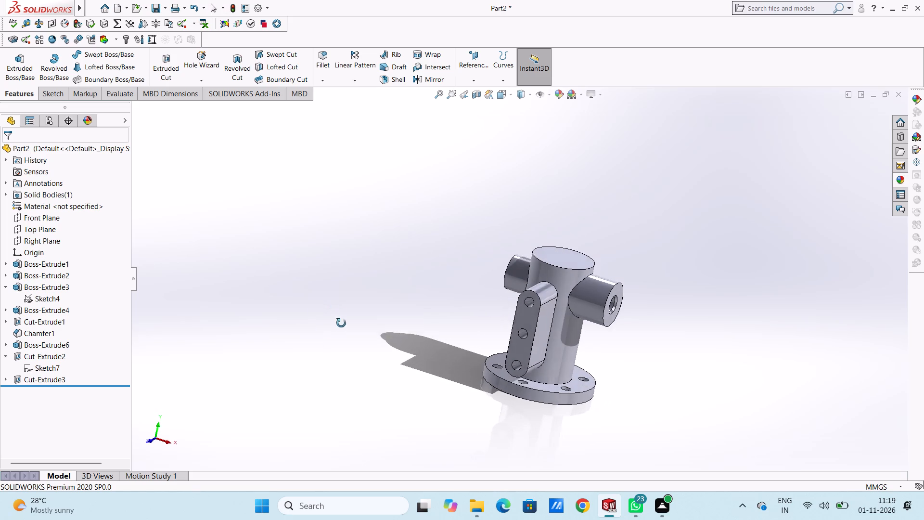
{"action": "middle_click_drag", "start_coordinate": [341, 323], "coordinate": [341, 327]}
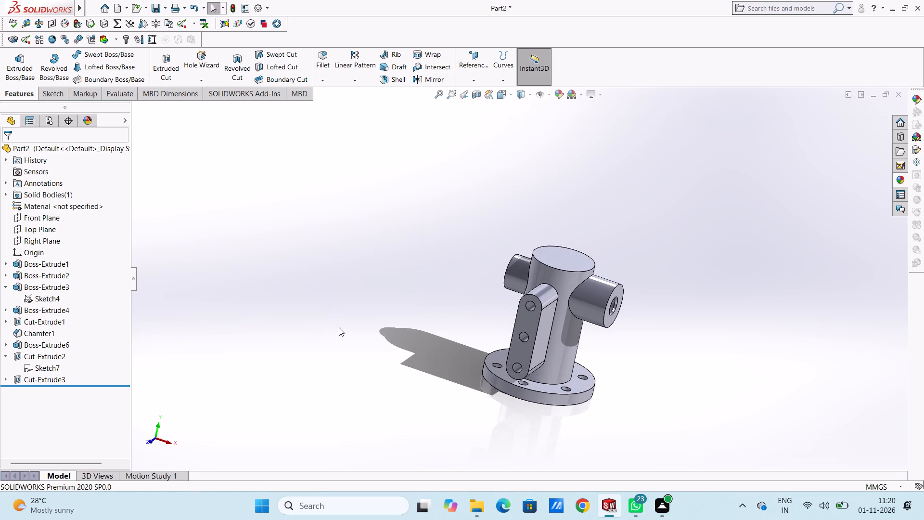
{"action": "key", "text": "ctrl+5"}
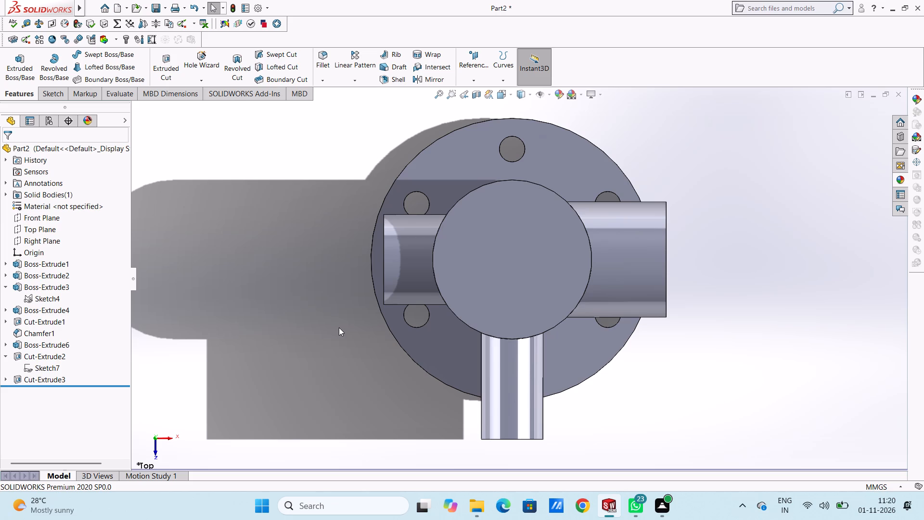
{"action": "scroll", "coordinate": [429, 252], "scroll_direction": "up", "scroll_amount": 4}
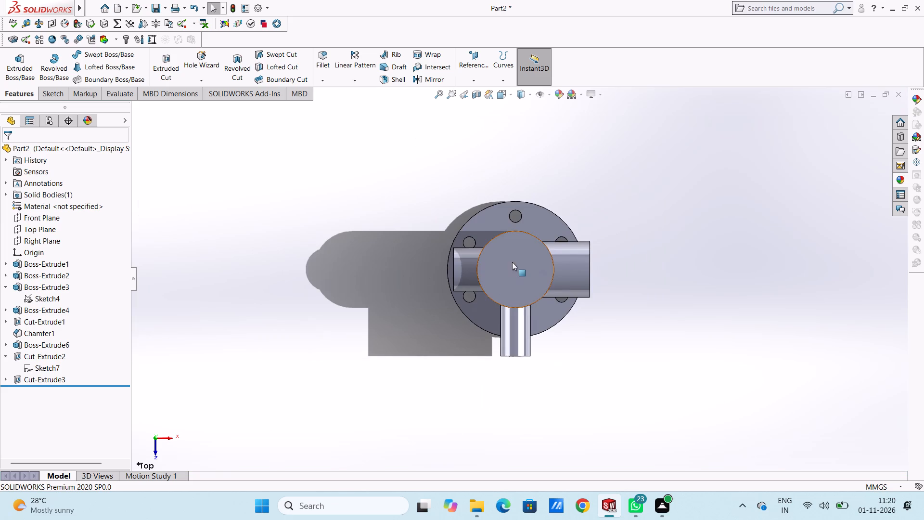
{"action": "left_click", "coordinate": [512, 262]}
{"action": "left_click", "coordinate": [555, 234]}
{"action": "left_click", "coordinate": [568, 191]}
{"action": "scroll", "coordinate": [555, 303], "scroll_direction": "down", "scroll_amount": 3}
{"action": "left_click", "coordinate": [109, 56]}
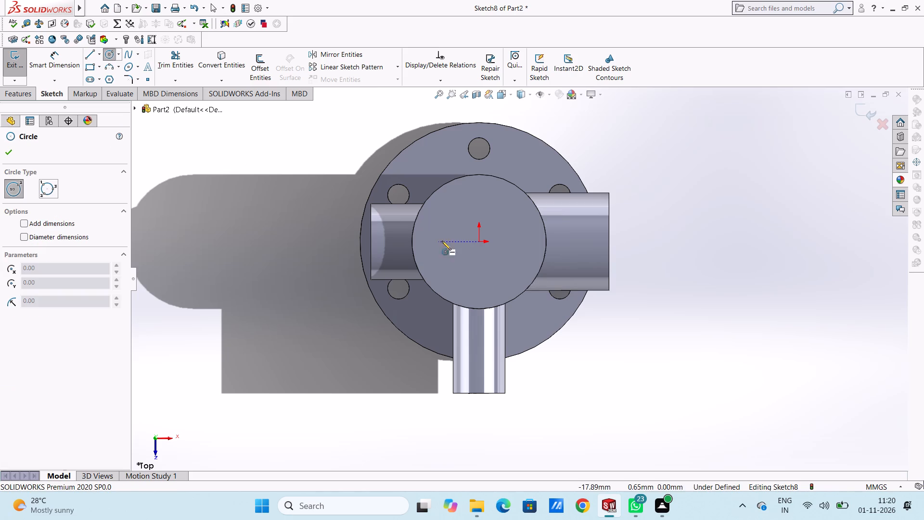
{"action": "left_click", "coordinate": [477, 243]}
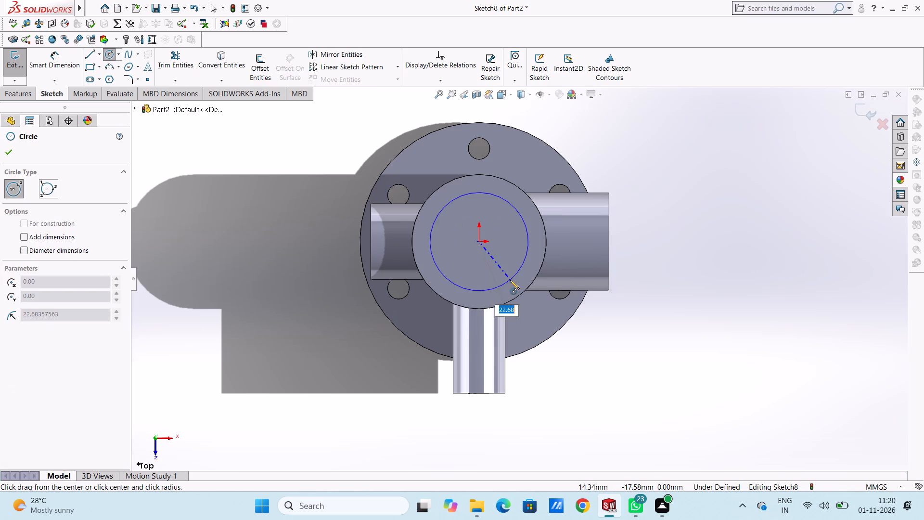
{"action": "left_click", "coordinate": [510, 280]}
{"action": "left_click", "coordinate": [8, 152]}
{"action": "left_click", "coordinate": [249, 201]}
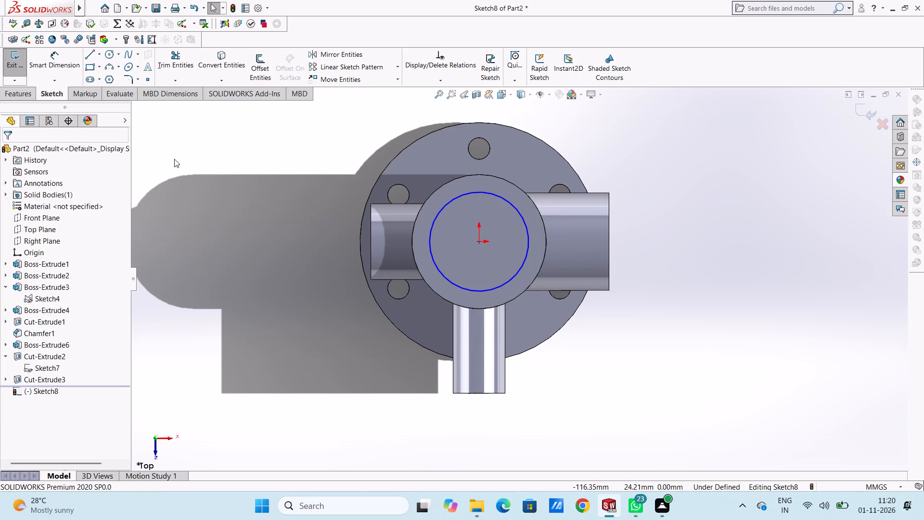
Dimension the circle's diameter on the cylinder's top face as 30 mm.
{"action": "left_click", "coordinate": [63, 55]}
{"action": "scroll", "coordinate": [234, 180], "scroll_direction": "up", "scroll_amount": 3}
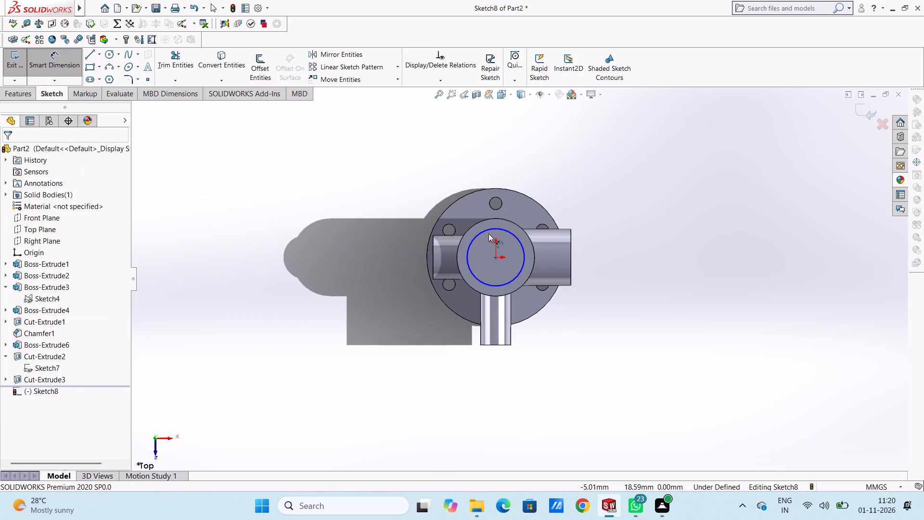
{"action": "left_click", "coordinate": [487, 232]}
{"action": "left_click", "coordinate": [327, 177]}
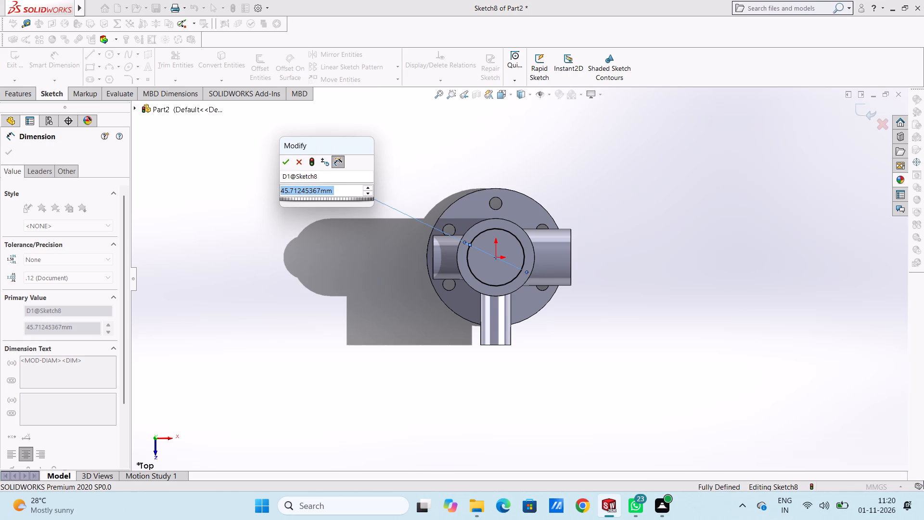
{"action": "type", "text": "30"}
{"action": "key", "text": "Return"}
{"action": "left_click", "coordinate": [306, 233]}
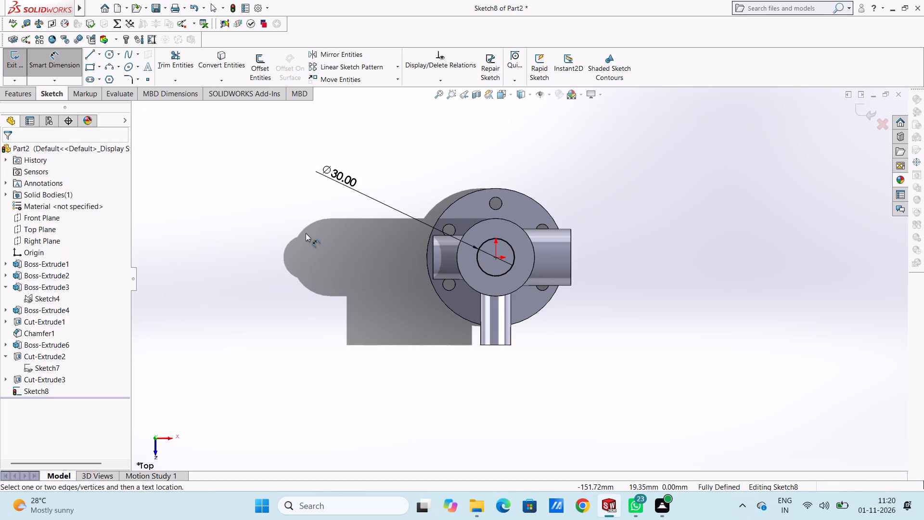
Cut-extrude the 30 mm circle on the main cylinder's top face to a blind depth of 20 mm.
{"action": "scroll", "coordinate": [343, 255], "scroll_direction": "up", "scroll_amount": 2}
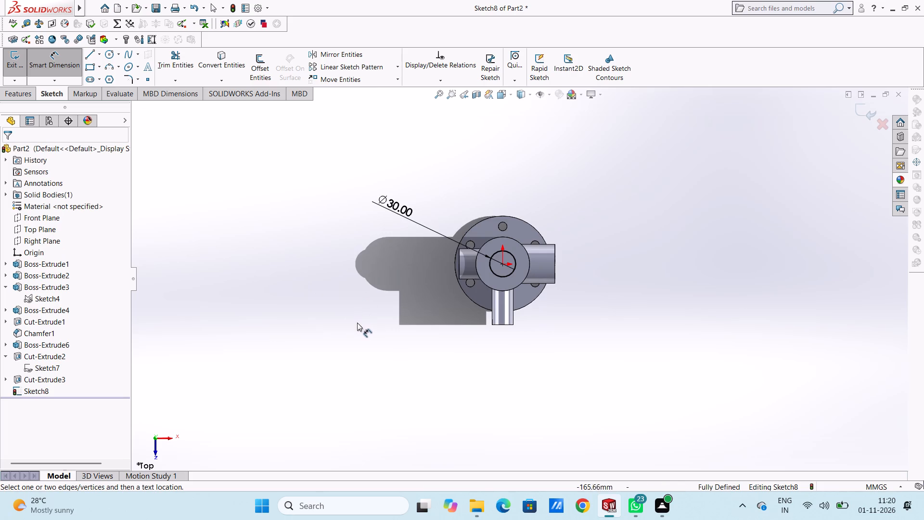
{"action": "middle_click_drag", "start_coordinate": [362, 338], "coordinate": [358, 239]}
{"action": "middle_click_drag", "start_coordinate": [361, 319], "coordinate": [335, 261]}
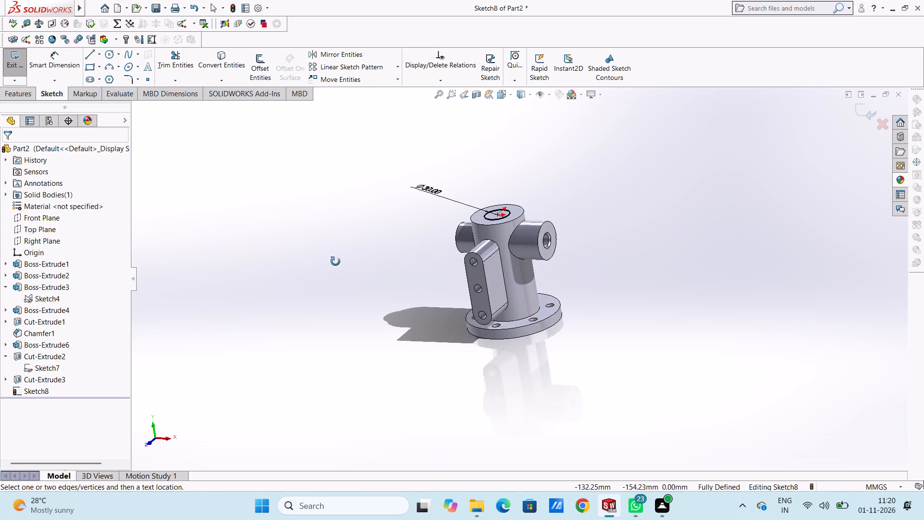
{"action": "middle_click_drag", "start_coordinate": [335, 261], "coordinate": [322, 280]}
{"action": "left_click", "coordinate": [53, 71]}
{"action": "left_click", "coordinate": [18, 95]}
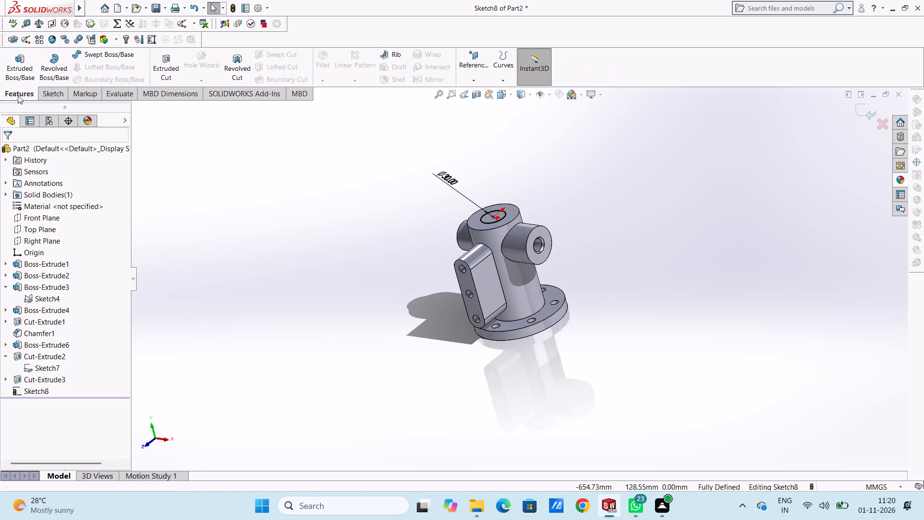
{"action": "left_click", "coordinate": [159, 71]}
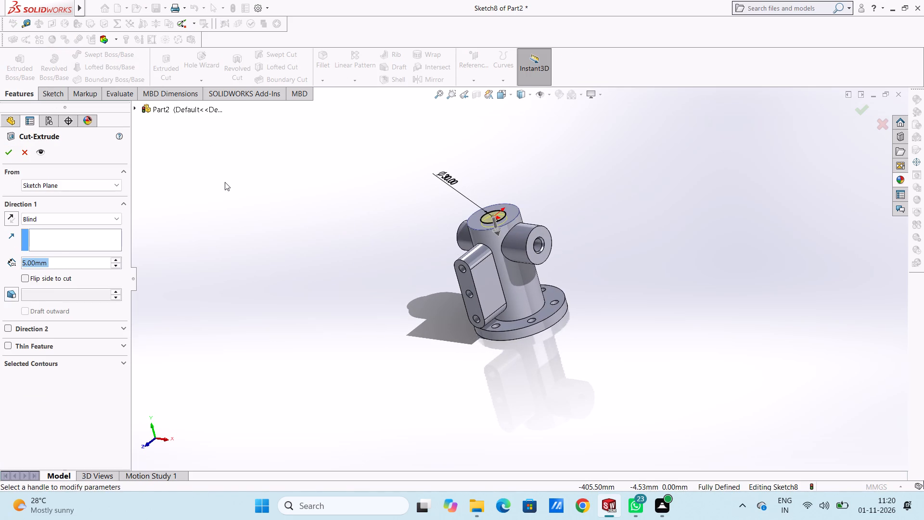
{"action": "type", "text": "20"}
{"action": "key", "text": "Return"}
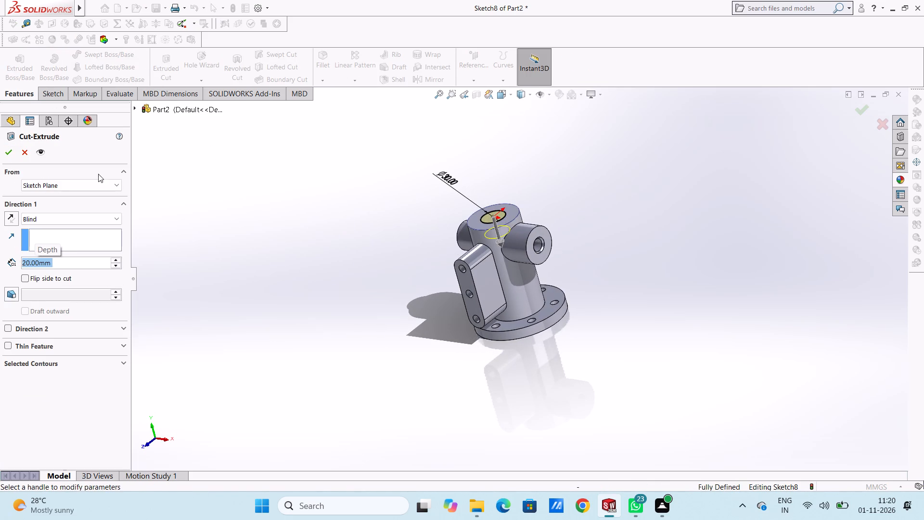
{"action": "left_click", "coordinate": [8, 148]}
{"action": "left_click", "coordinate": [307, 227]}
{"action": "middle_click_drag", "start_coordinate": [329, 222], "coordinate": [332, 233]}
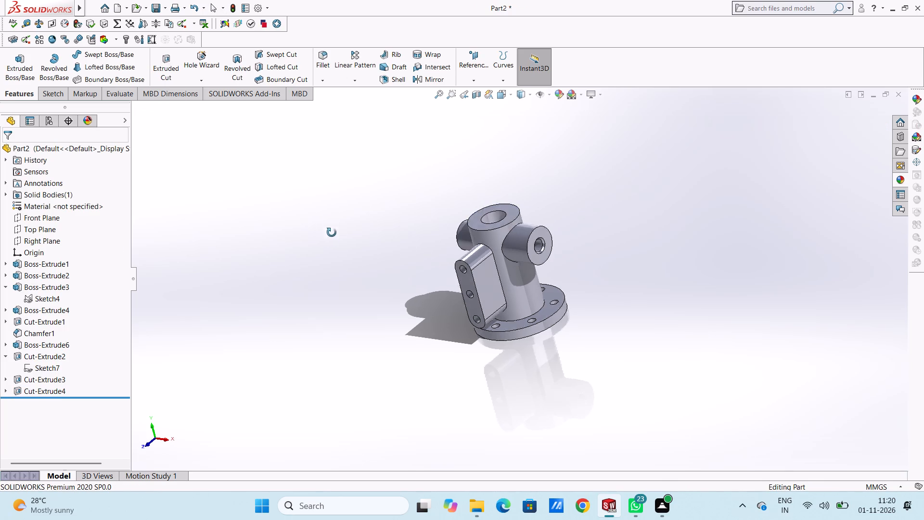
{"action": "middle_click_drag", "start_coordinate": [332, 233], "coordinate": [293, 292]}
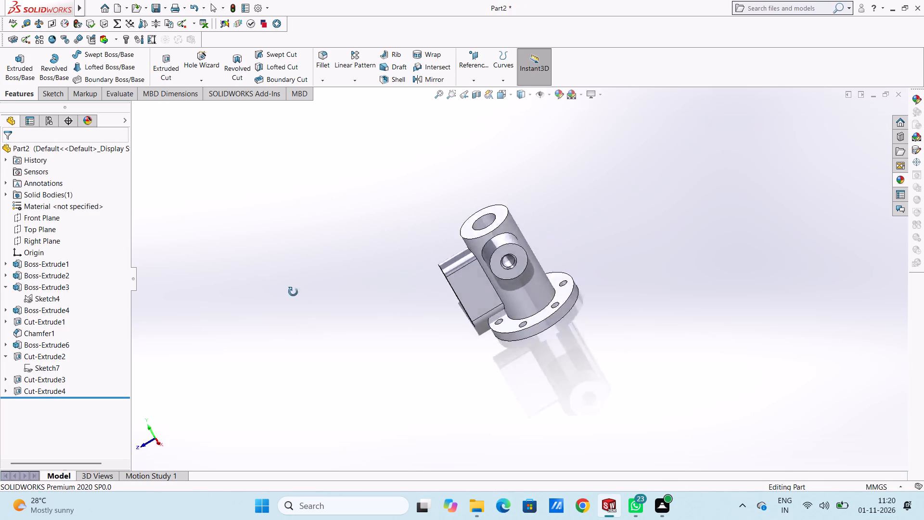
{"action": "middle_click_drag", "start_coordinate": [293, 292], "coordinate": [333, 244]}
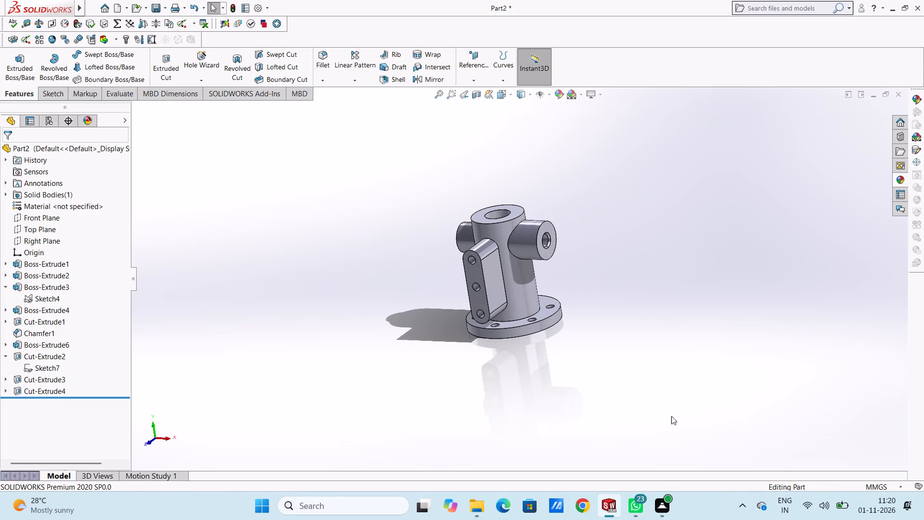
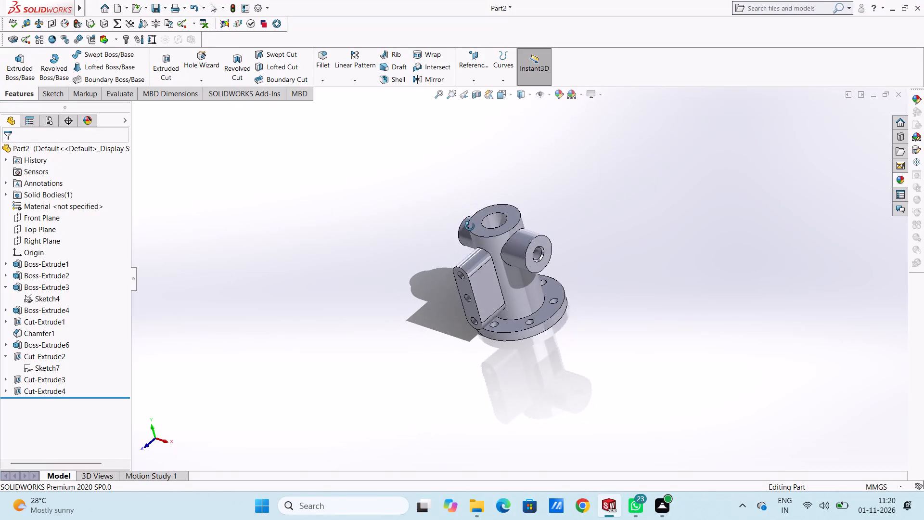
Chamfer the top edge of the 30 mm bore in the main cylinder at 2 mm and 45 degrees.
{"action": "scroll", "coordinate": [470, 208], "scroll_direction": "down", "scroll_amount": 4}
{"action": "scroll", "coordinate": [512, 270], "scroll_direction": "down", "scroll_amount": 4}
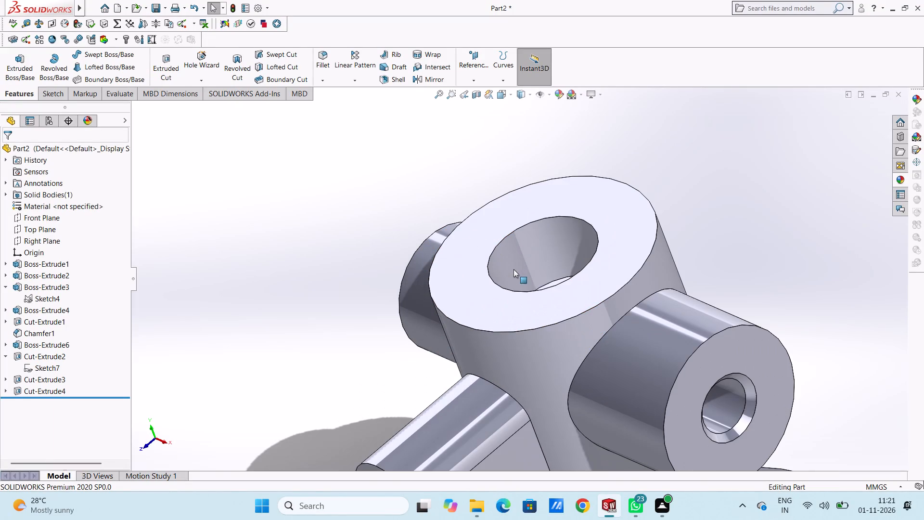
{"action": "left_click", "coordinate": [341, 186]}
{"action": "left_click", "coordinate": [324, 79]}
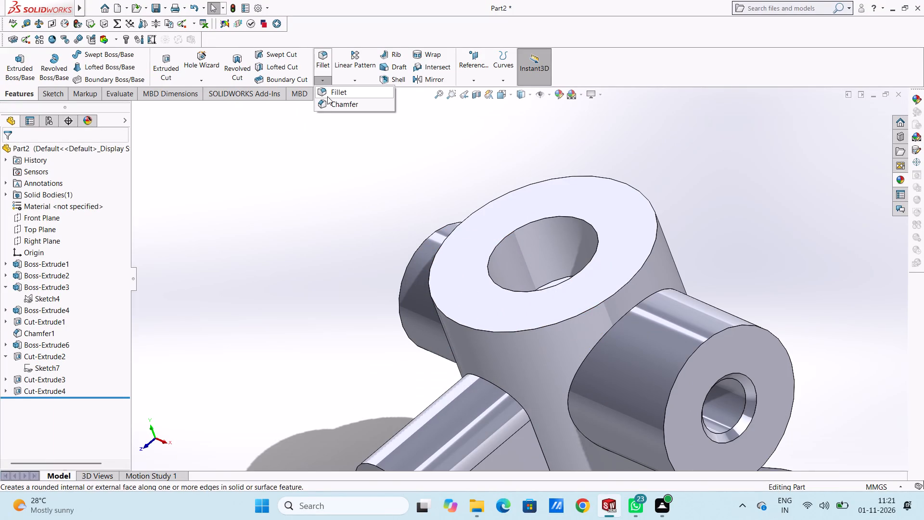
{"action": "left_click", "coordinate": [327, 105]}
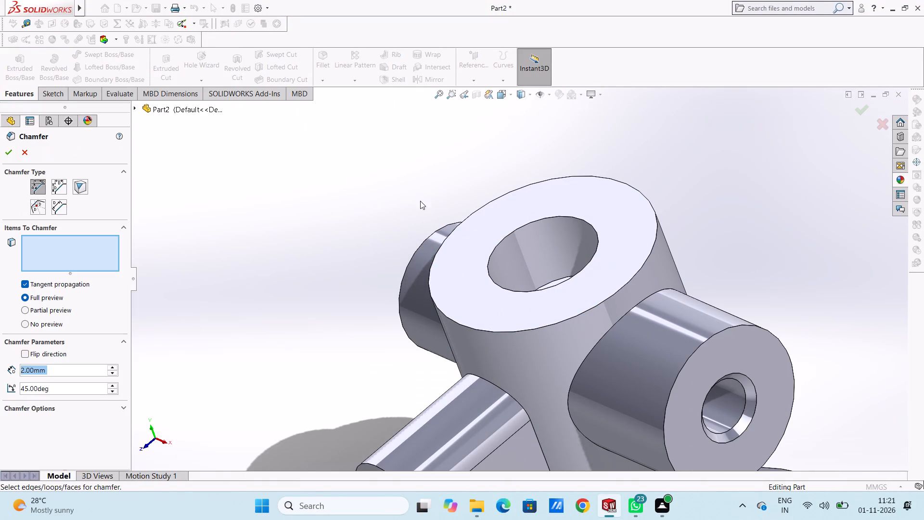
{"action": "left_click", "coordinate": [518, 229]}
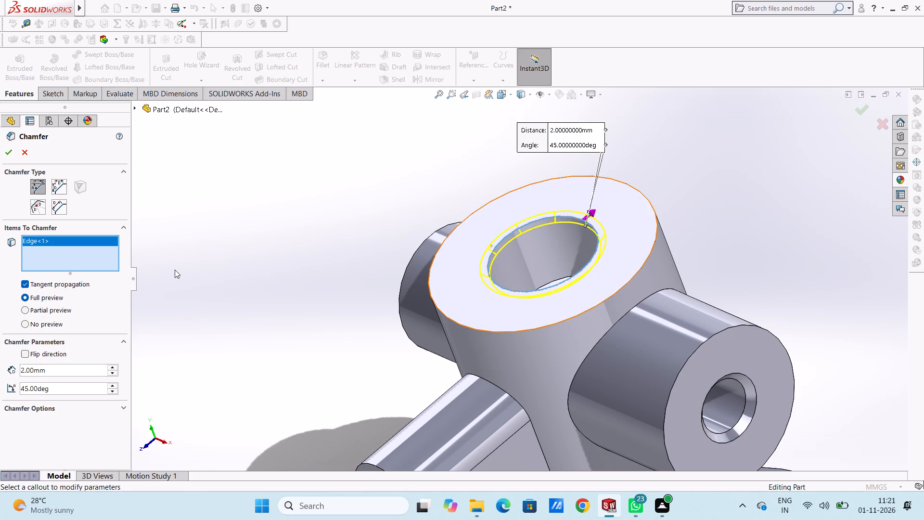
{"action": "left_click", "coordinate": [7, 152]}
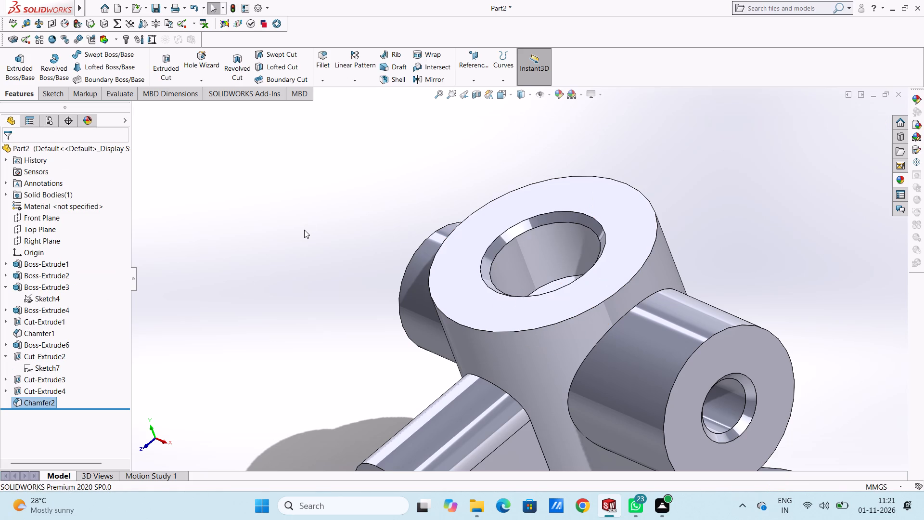
Sketch a circle about 49 mm in diameter, centred on the origin, on the main cylinder's annular top face.
{"action": "scroll", "coordinate": [304, 230], "scroll_direction": "up", "scroll_amount": 5}
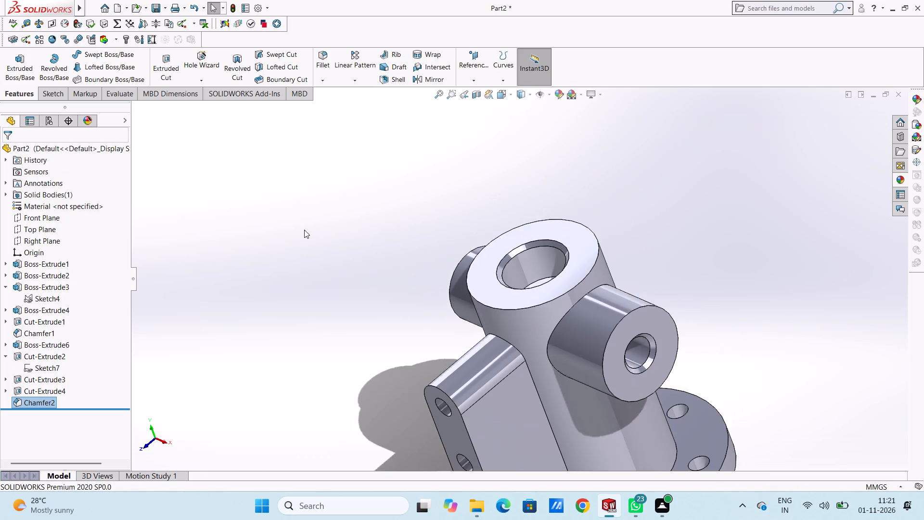
{"action": "scroll", "coordinate": [304, 230], "scroll_direction": "up", "scroll_amount": 4}
{"action": "middle_click_drag", "start_coordinate": [324, 298], "coordinate": [336, 278]}
{"action": "scroll", "coordinate": [336, 278], "scroll_direction": "up", "scroll_amount": 1}
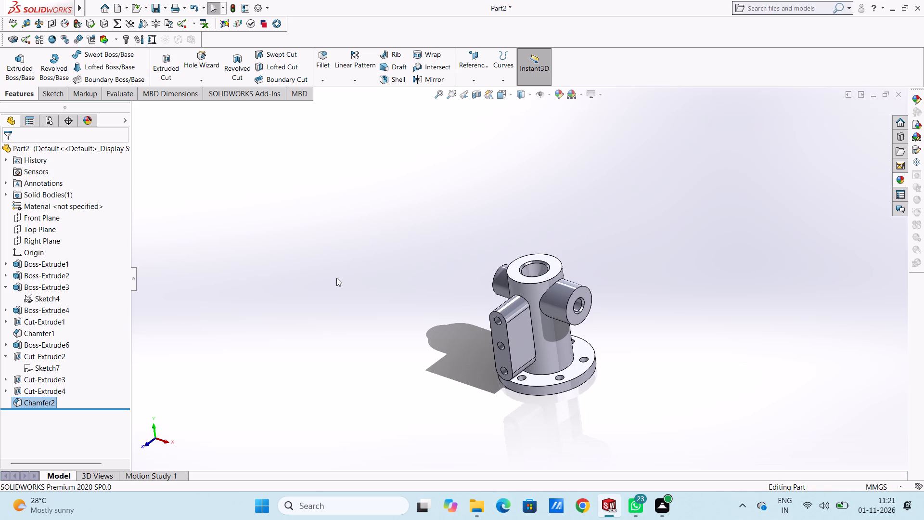
{"action": "key", "text": "ctrl+5"}
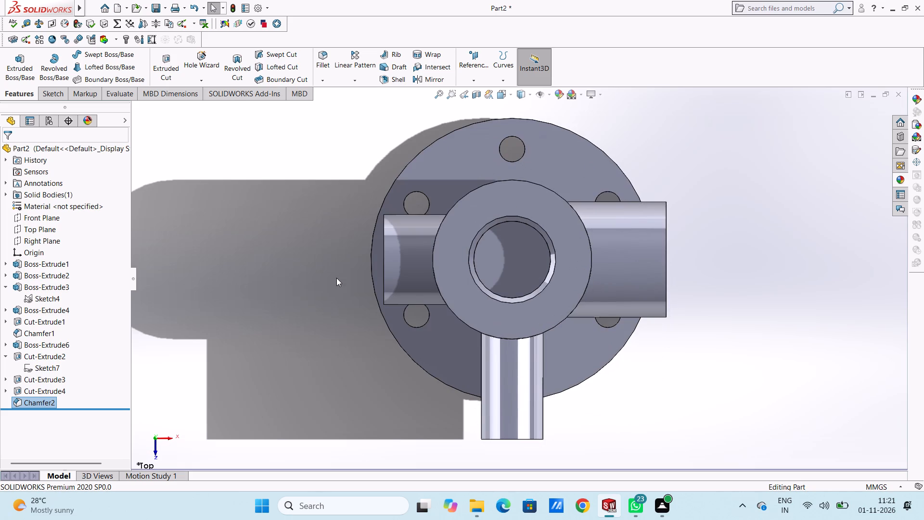
{"action": "scroll", "coordinate": [533, 210], "scroll_direction": "up", "scroll_amount": 3}
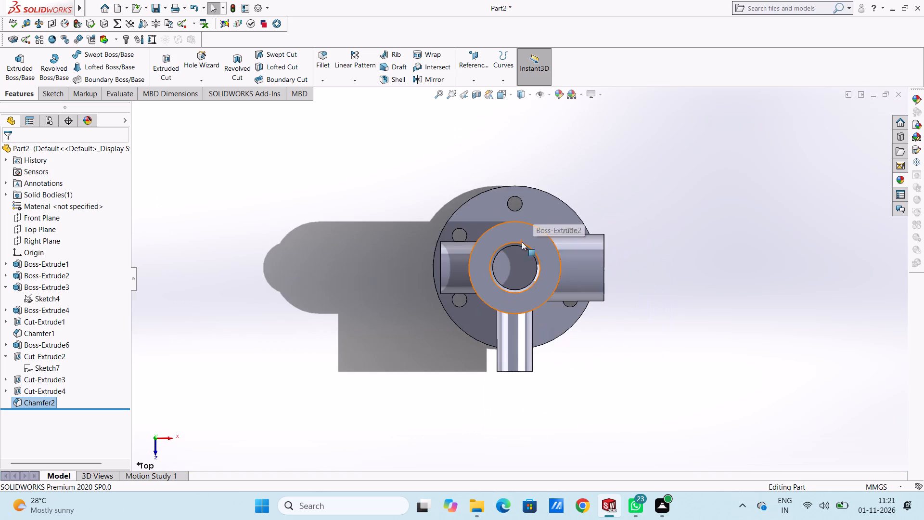
{"action": "scroll", "coordinate": [526, 270], "scroll_direction": "down", "scroll_amount": 2}
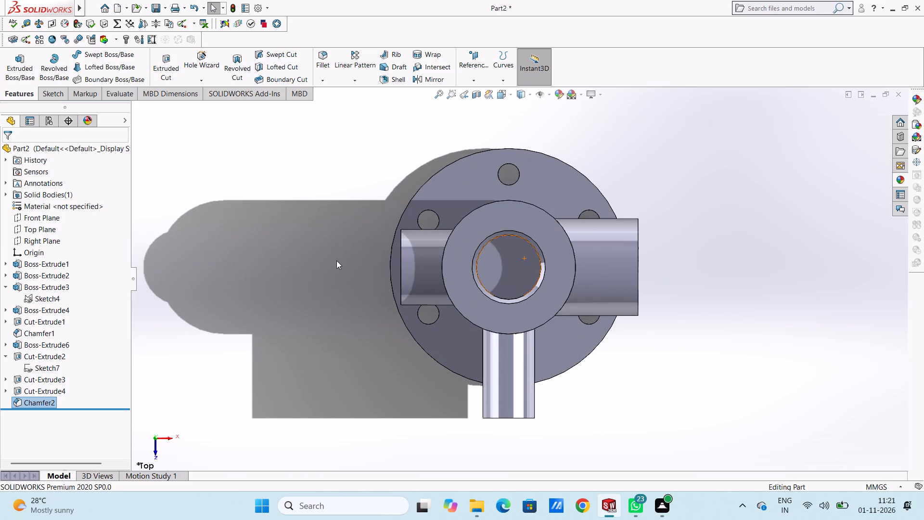
{"action": "left_click", "coordinate": [486, 229]}
{"action": "left_click", "coordinate": [526, 198]}
{"action": "left_click", "coordinate": [287, 187]}
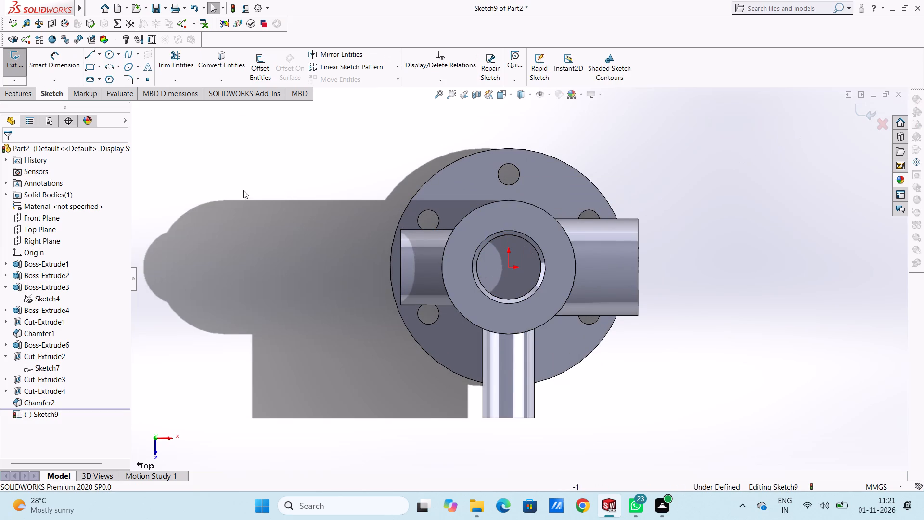
{"action": "left_click", "coordinate": [104, 55]}
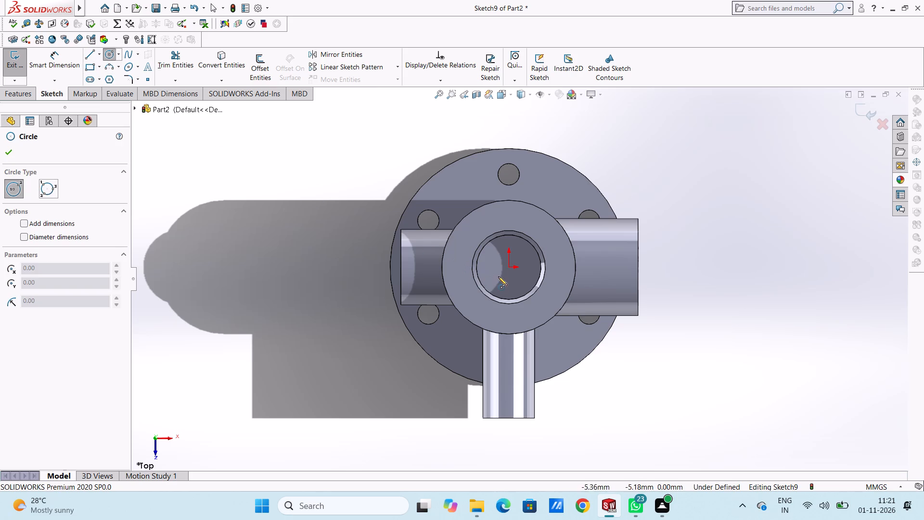
{"action": "left_click", "coordinate": [509, 268]}
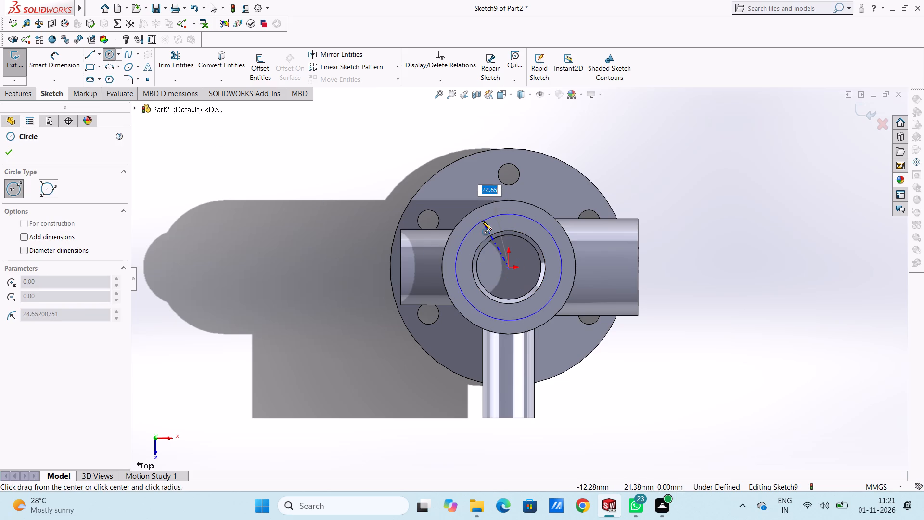
{"action": "left_click", "coordinate": [482, 221]}
{"action": "left_click", "coordinate": [11, 156]}
{"action": "left_click", "coordinate": [191, 201]}
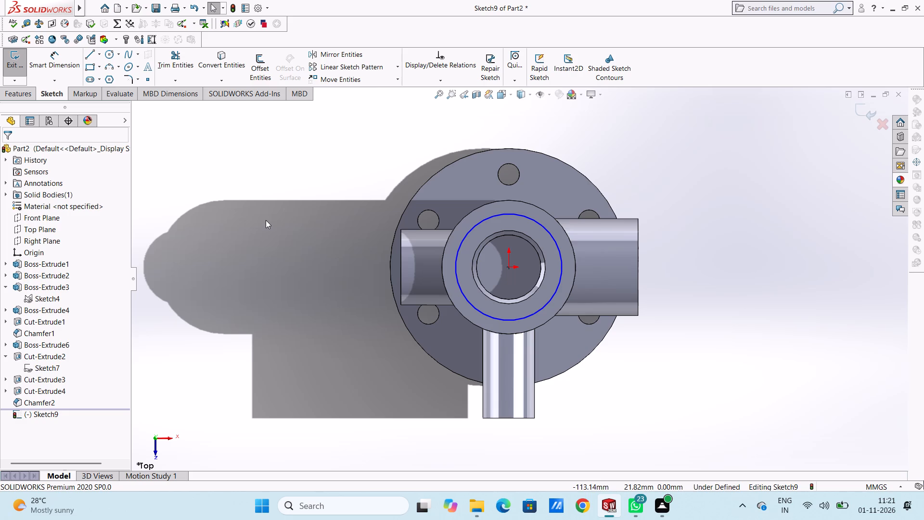
Dimension the diameter of the new circle around the bore as 48 mm.
{"action": "left_click", "coordinate": [60, 66]}
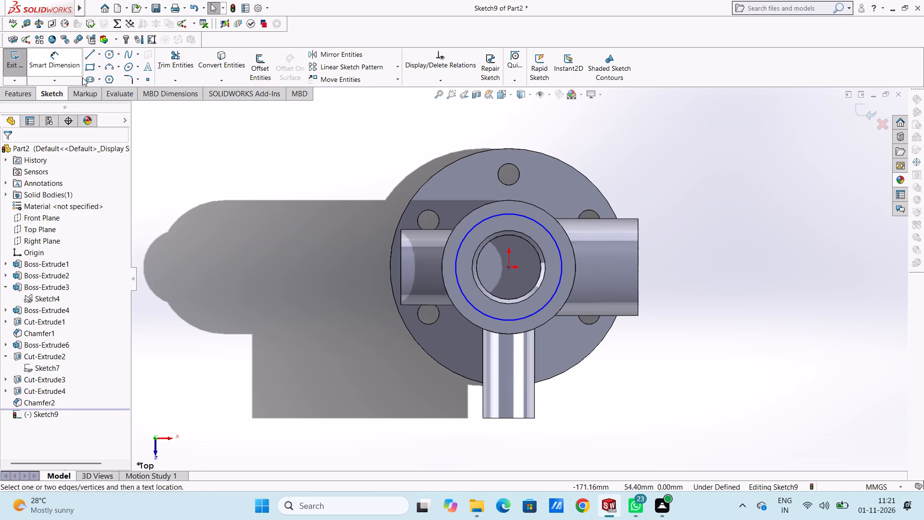
{"action": "left_click", "coordinate": [478, 221]}
{"action": "left_click", "coordinate": [328, 162]}
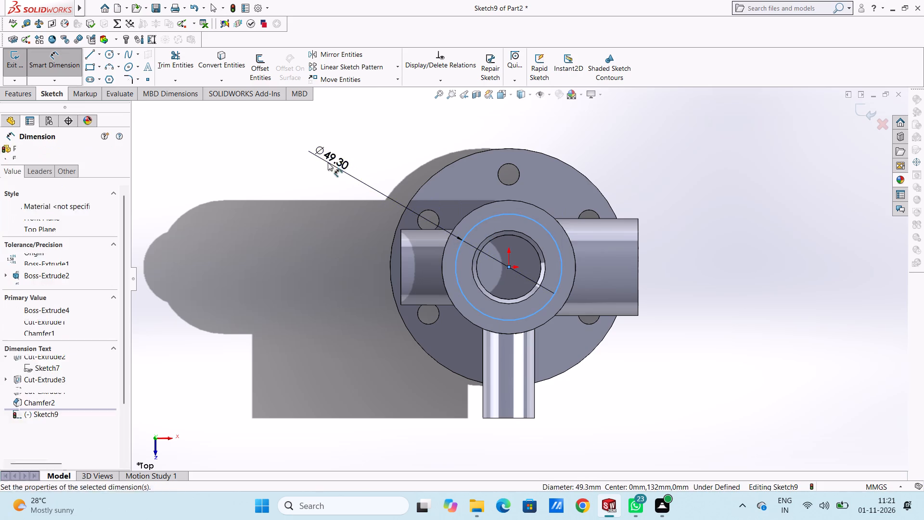
{"action": "type", "text": "48"}
{"action": "key", "text": "Return"}
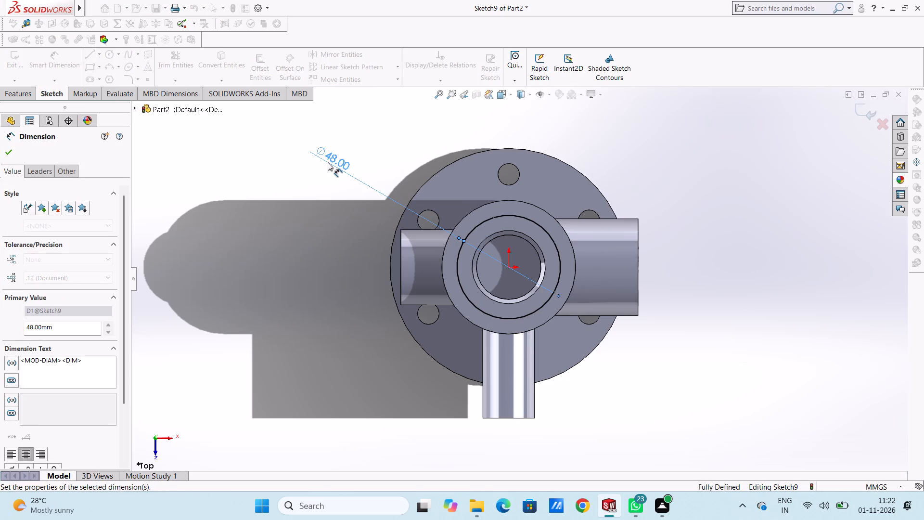
{"action": "left_click", "coordinate": [304, 178]}
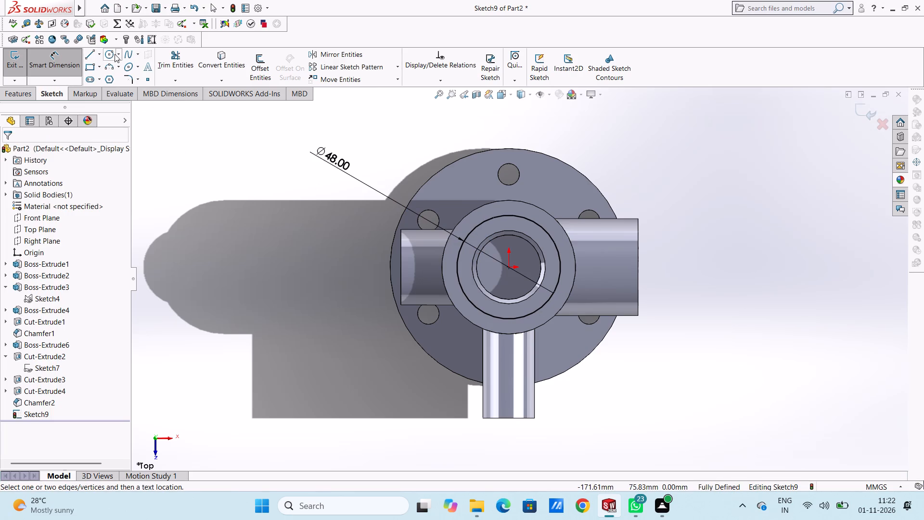
Sketch a small circle about 8.5 mm in diameter centred on the uppermost quadrant point of the 48 mm circle.
{"action": "left_click", "coordinate": [113, 54]}
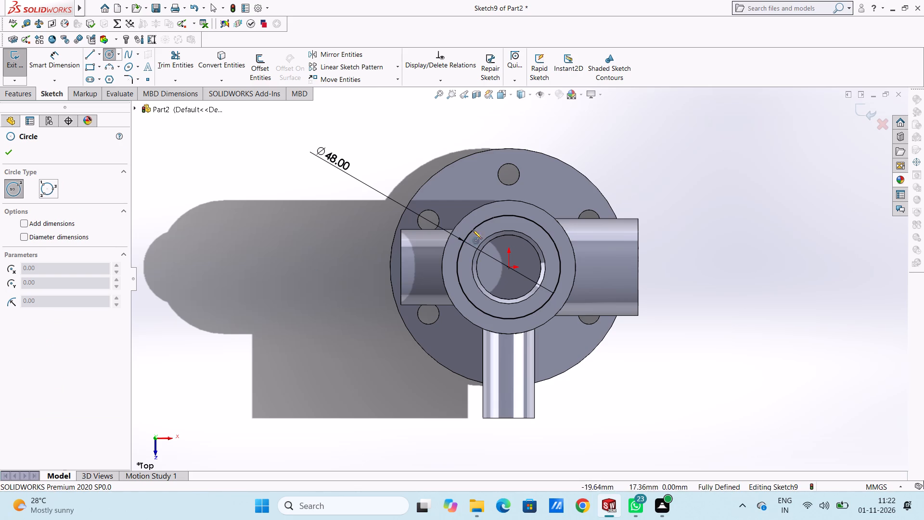
{"action": "left_click", "coordinate": [509, 216]}
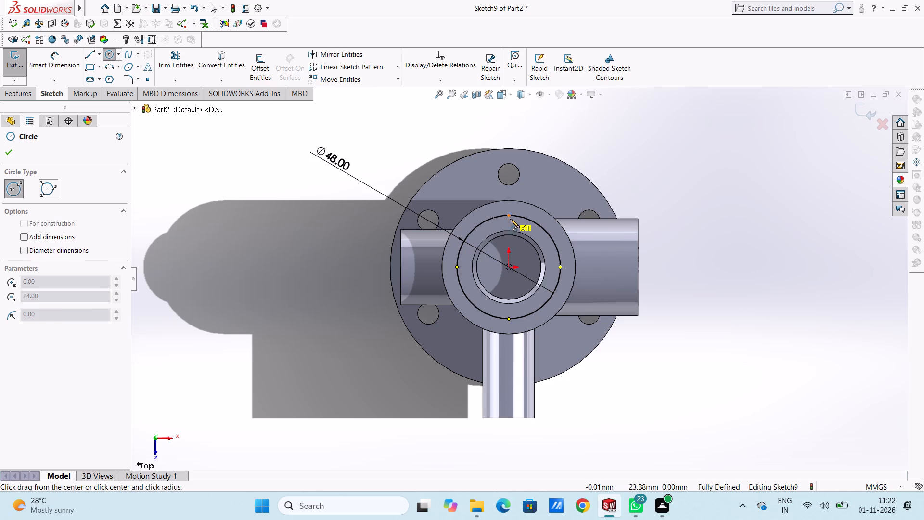
{"action": "left_click", "coordinate": [513, 223]}
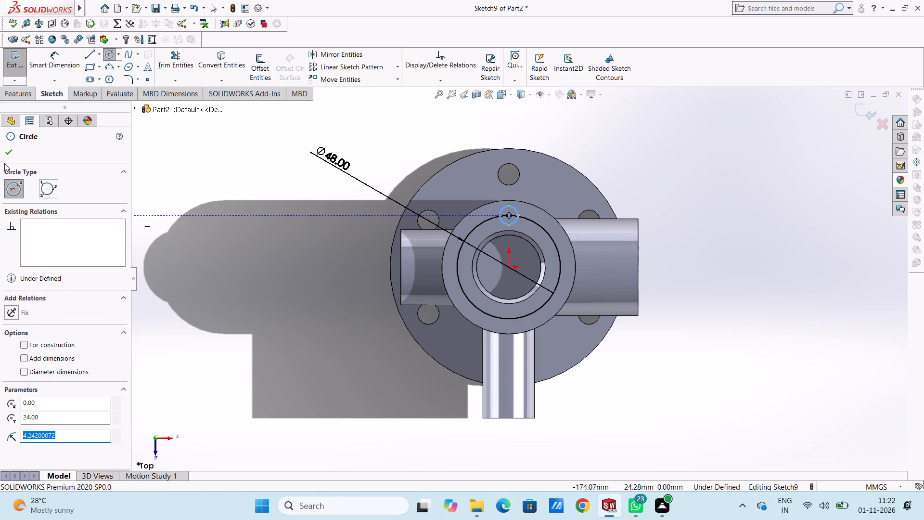
{"action": "left_click", "coordinate": [2, 155]}
{"action": "left_click", "coordinate": [215, 195]}
Dimension the small circle's diameter as 6 mm.
{"action": "left_click", "coordinate": [58, 61]}
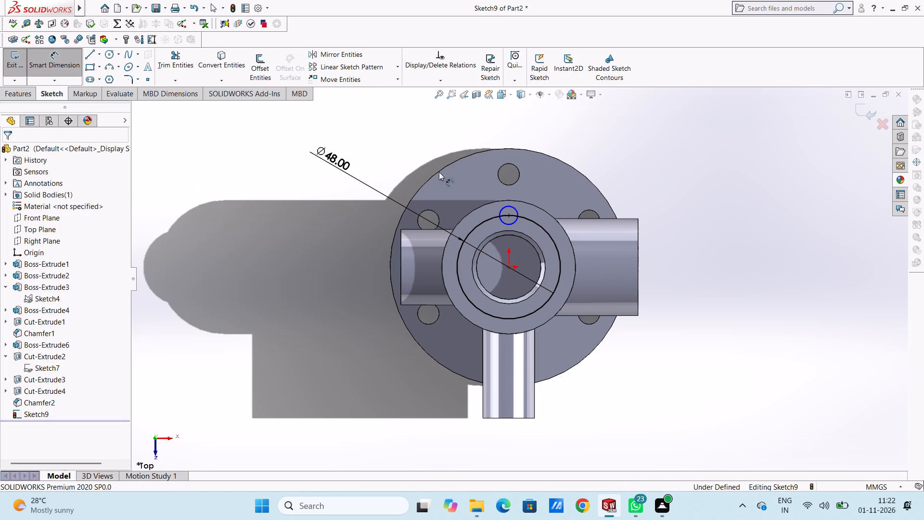
{"action": "left_click", "coordinate": [506, 210]}
{"action": "left_click", "coordinate": [512, 206]}
{"action": "left_click", "coordinate": [669, 158]}
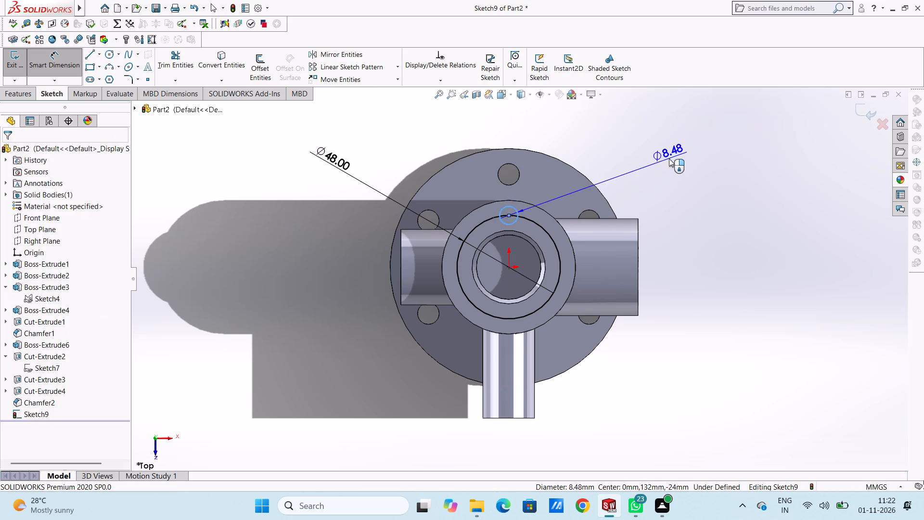
{"action": "key", "text": "6"}
{"action": "key", "text": "Return"}
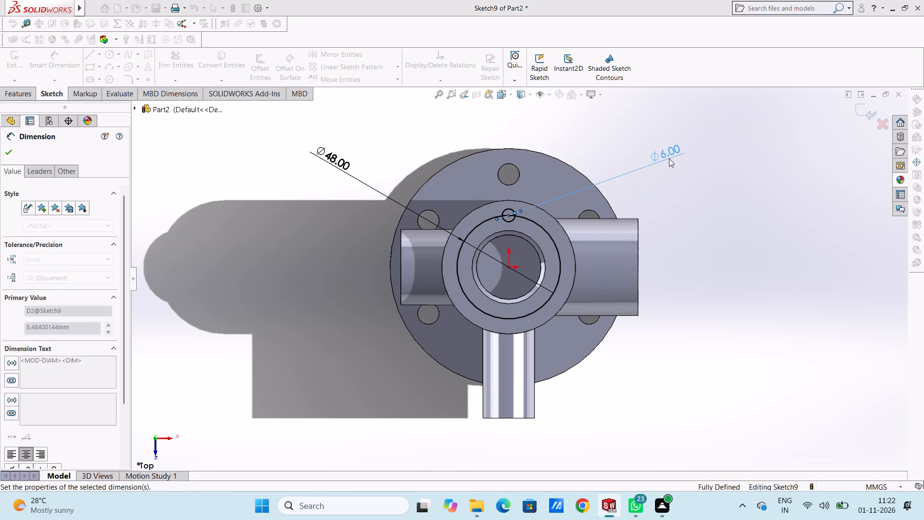
{"action": "left_click", "coordinate": [725, 265]}
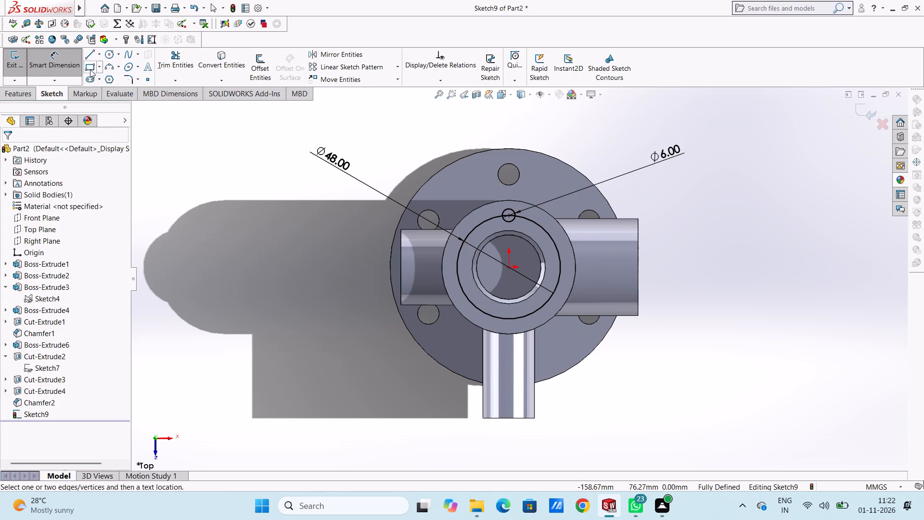
Delete the 48 mm circle from the sketch, keeping the 6 mm circle.
{"action": "left_click", "coordinate": [60, 70]}
{"action": "left_click", "coordinate": [476, 230]}
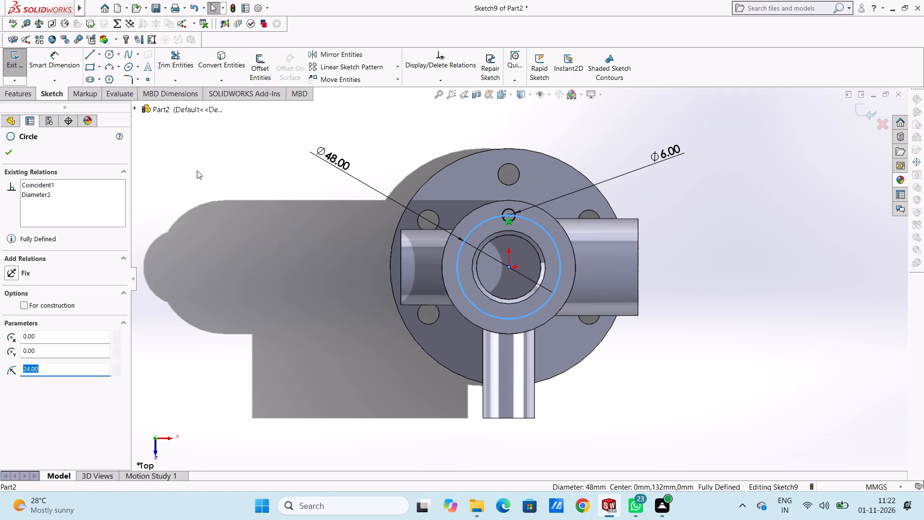
{"action": "right_click", "coordinate": [187, 159]}
{"action": "left_click", "coordinate": [225, 303]}
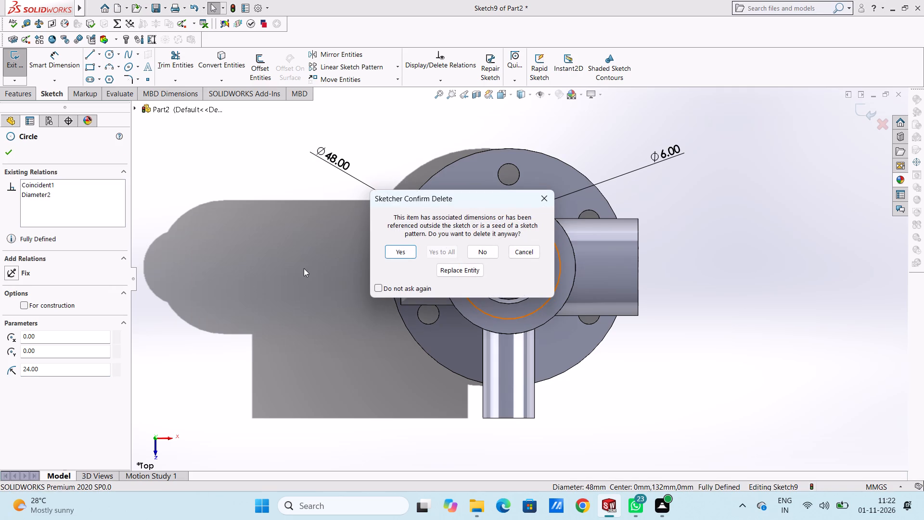
{"action": "left_click", "coordinate": [394, 250]}
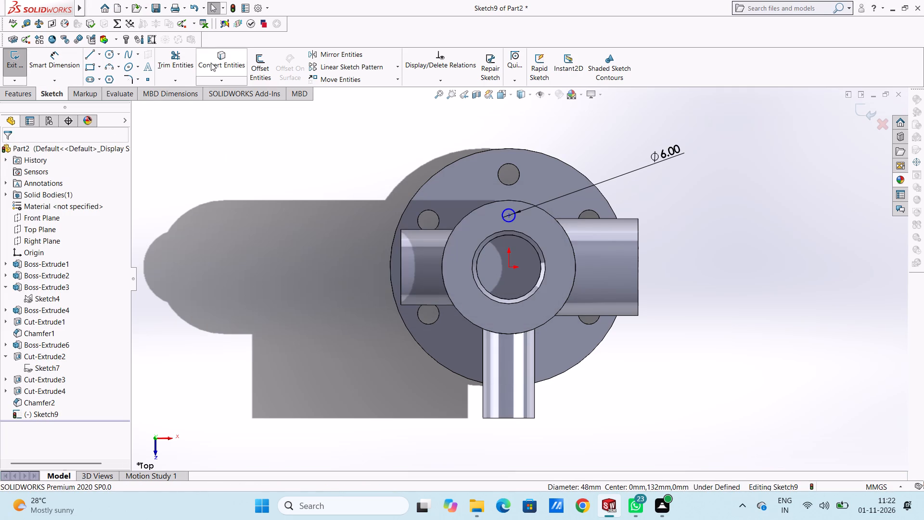
Circular-pattern the 6 mm circle about the origin with 4 equally spaced instances over 360 degrees.
{"action": "left_click", "coordinate": [501, 212]}
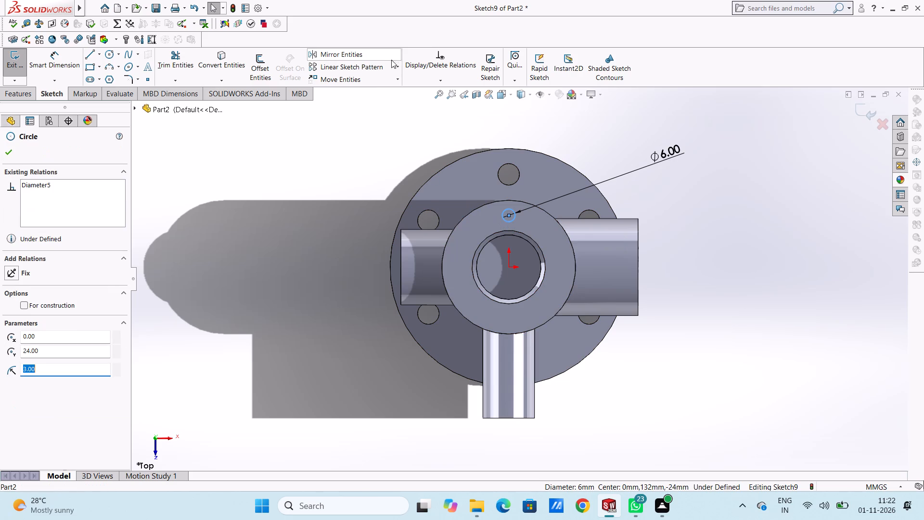
{"action": "left_click", "coordinate": [397, 67]}
{"action": "left_click", "coordinate": [381, 91]}
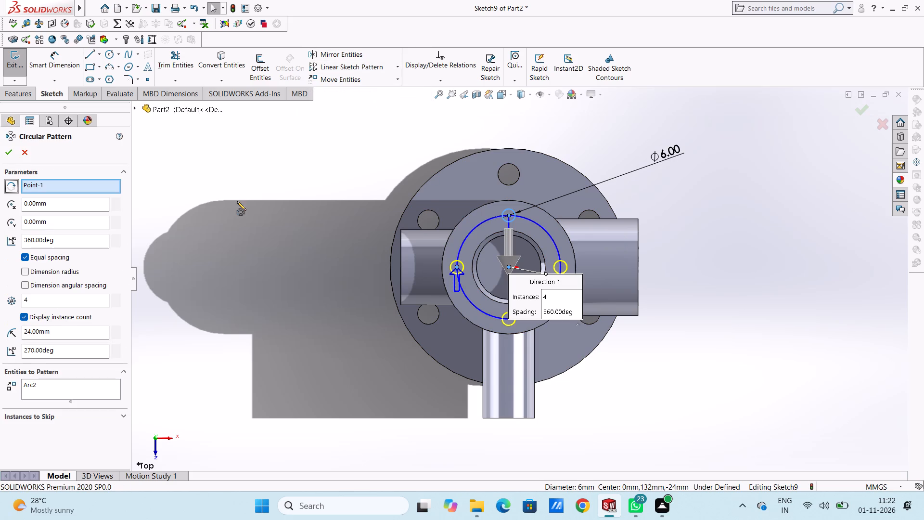
{"action": "left_click", "coordinate": [5, 154]}
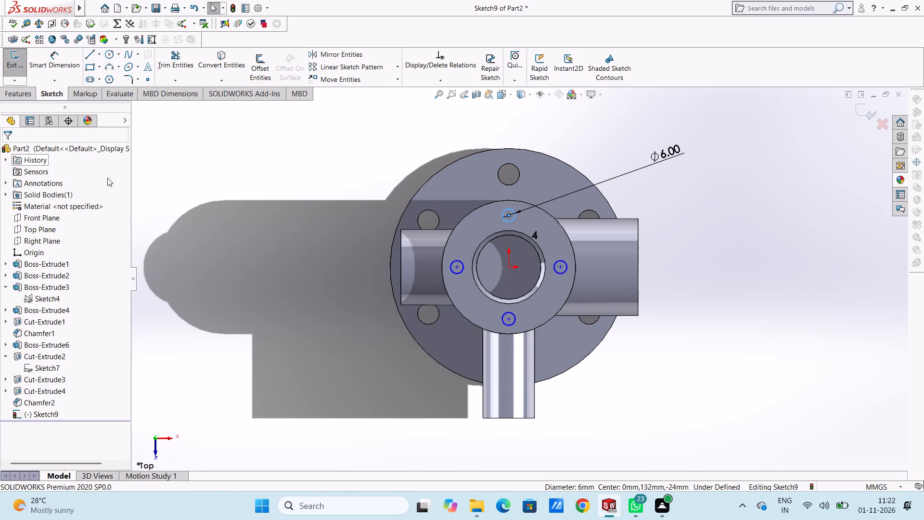
{"action": "left_click", "coordinate": [238, 183]}
Add a vertical dimension between the origin and the centre of the original 6 mm circle above it.
{"action": "left_click", "coordinate": [63, 58]}
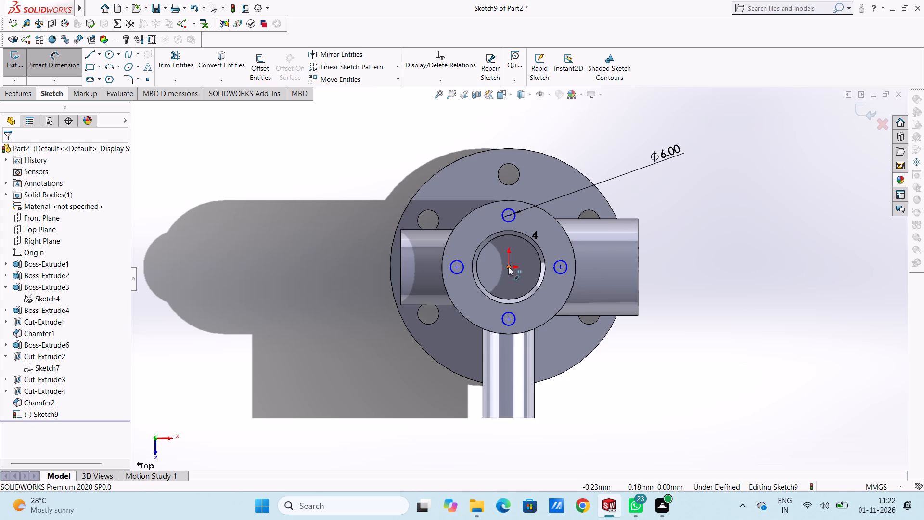
{"action": "left_click", "coordinate": [508, 267]}
{"action": "left_click", "coordinate": [507, 216]}
{"action": "left_click", "coordinate": [256, 220]}
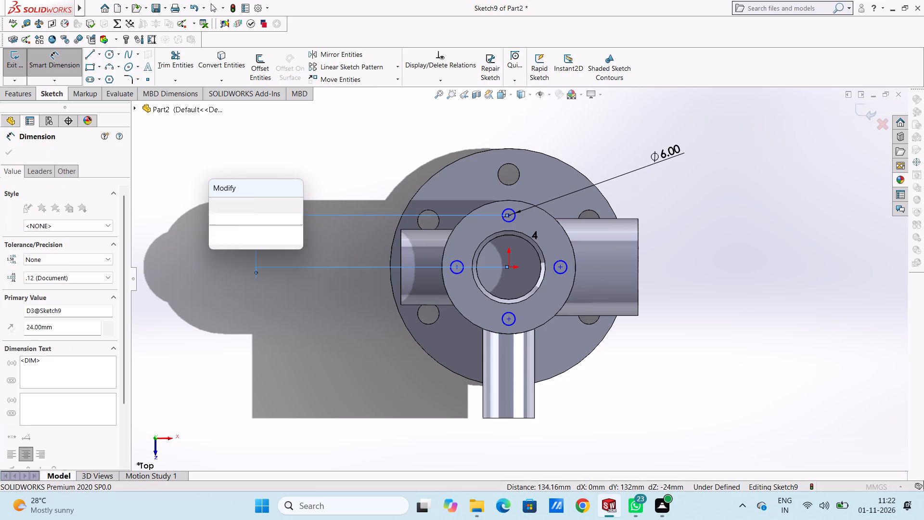
{"action": "left_click", "coordinate": [217, 206]}
{"action": "left_click", "coordinate": [207, 192]}
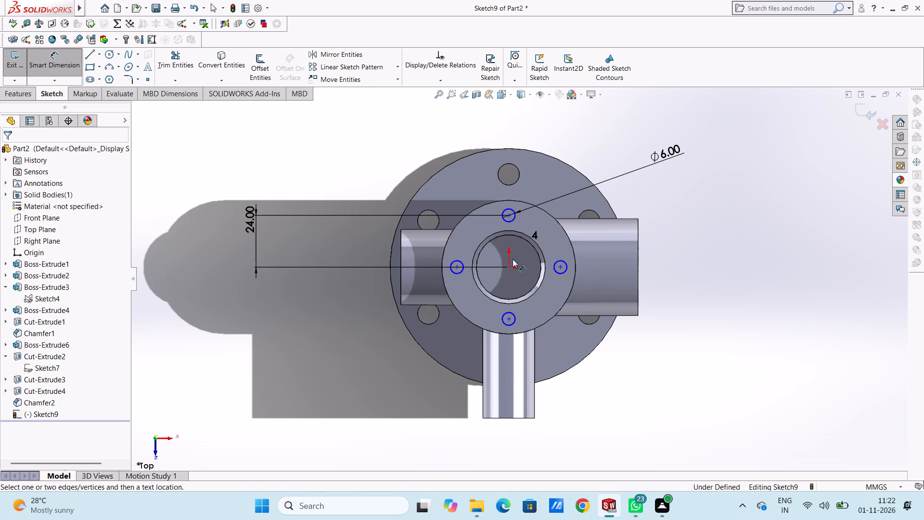
Add a horizontal dimension between the origin and the centre of the 6 mm circle on its negative-X side.
{"action": "left_click", "coordinate": [510, 266]}
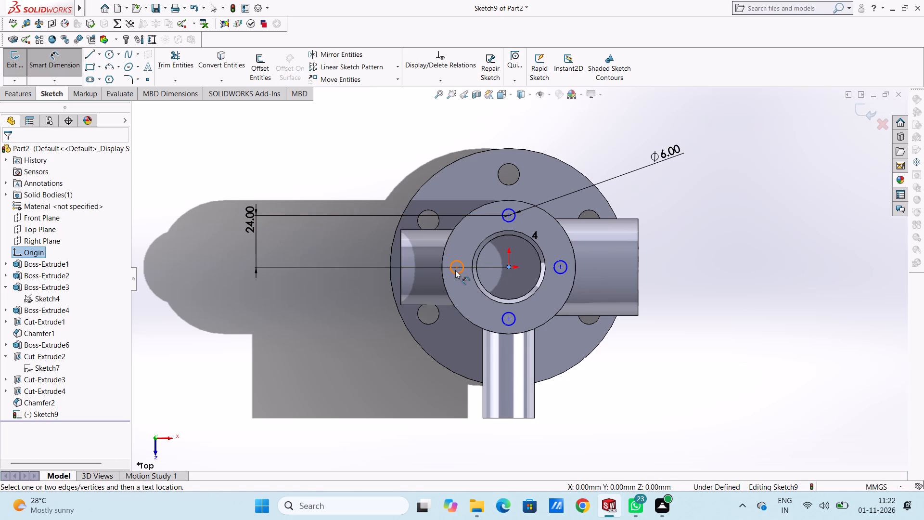
{"action": "left_click", "coordinate": [456, 270]}
{"action": "left_click", "coordinate": [457, 267]}
{"action": "scroll", "coordinate": [439, 306], "scroll_direction": "up", "scroll_amount": 4}
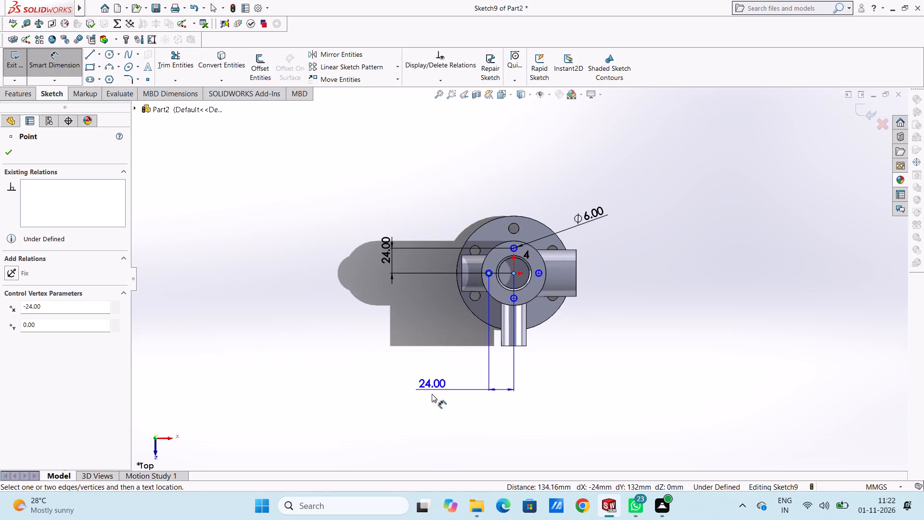
{"action": "left_click", "coordinate": [384, 403]}
{"action": "left_click", "coordinate": [344, 384]}
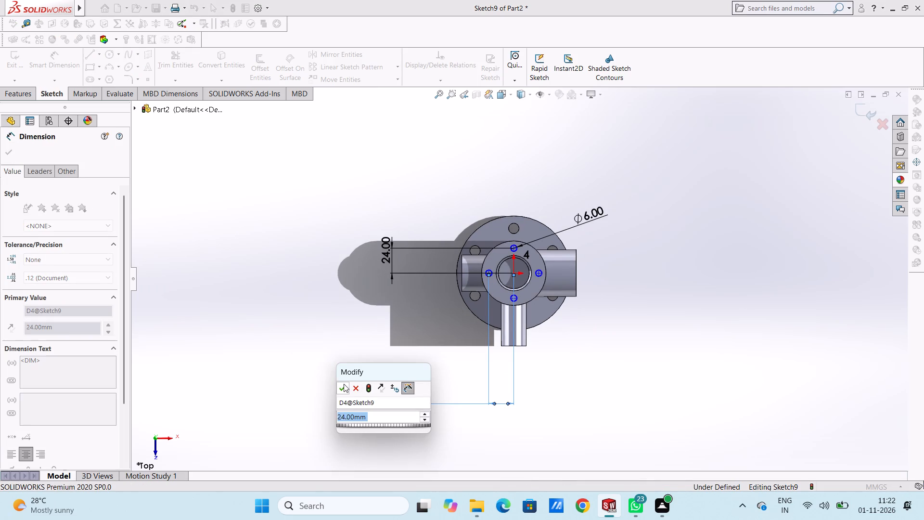
{"action": "left_click", "coordinate": [341, 341]}
Add a vertical dimension between the origin and the centre of the 6 mm circle below it.
{"action": "scroll", "coordinate": [517, 287], "scroll_direction": "down", "scroll_amount": 3}
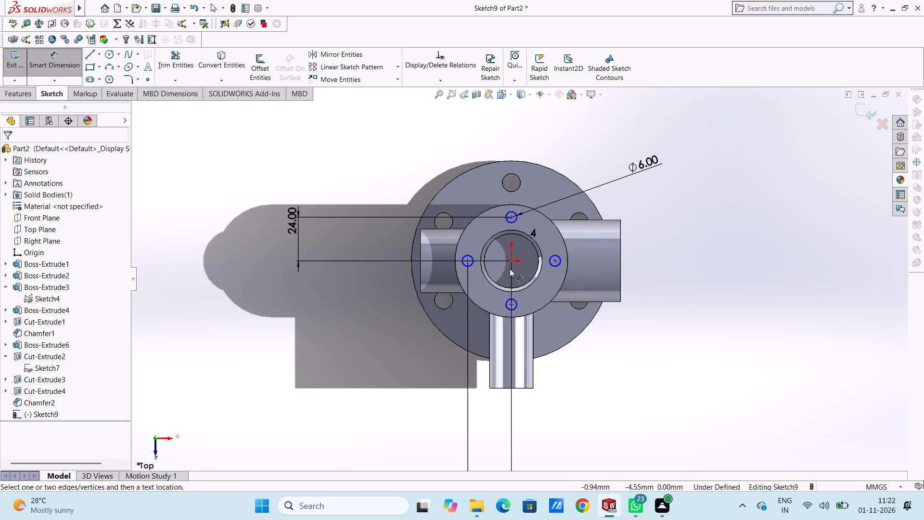
{"action": "left_click", "coordinate": [513, 262]}
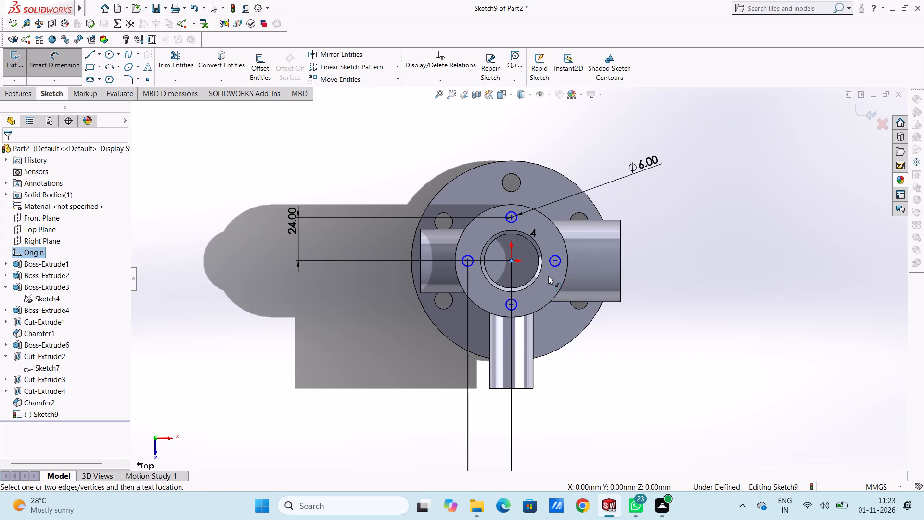
{"action": "left_click", "coordinate": [510, 303]}
{"action": "left_click", "coordinate": [781, 312]}
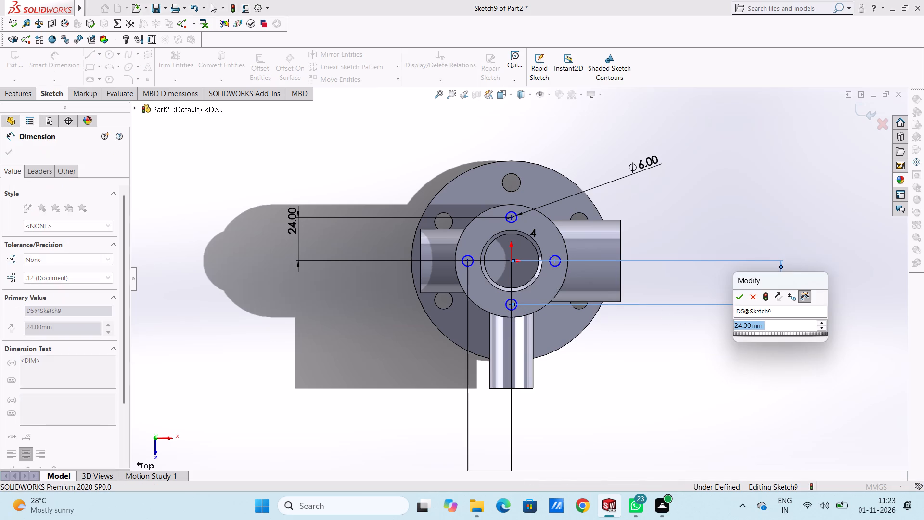
{"action": "left_click", "coordinate": [738, 297]}
{"action": "left_click", "coordinate": [699, 243]}
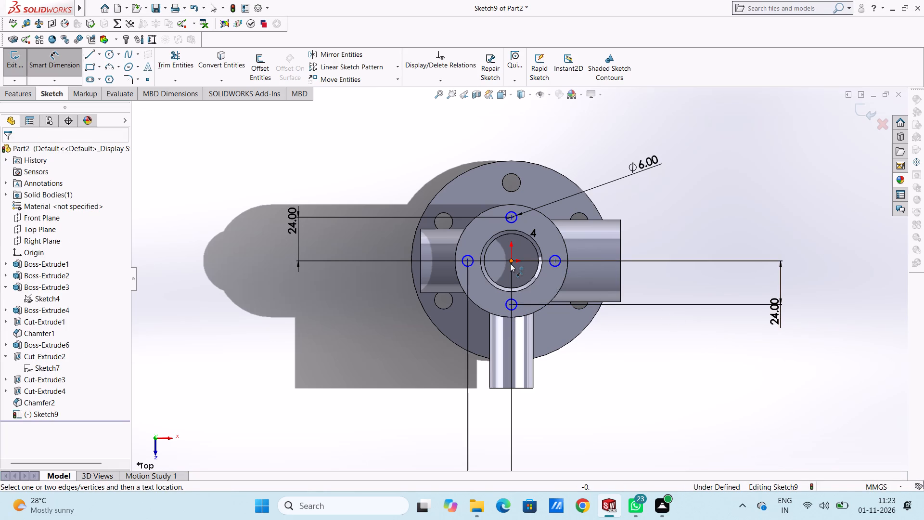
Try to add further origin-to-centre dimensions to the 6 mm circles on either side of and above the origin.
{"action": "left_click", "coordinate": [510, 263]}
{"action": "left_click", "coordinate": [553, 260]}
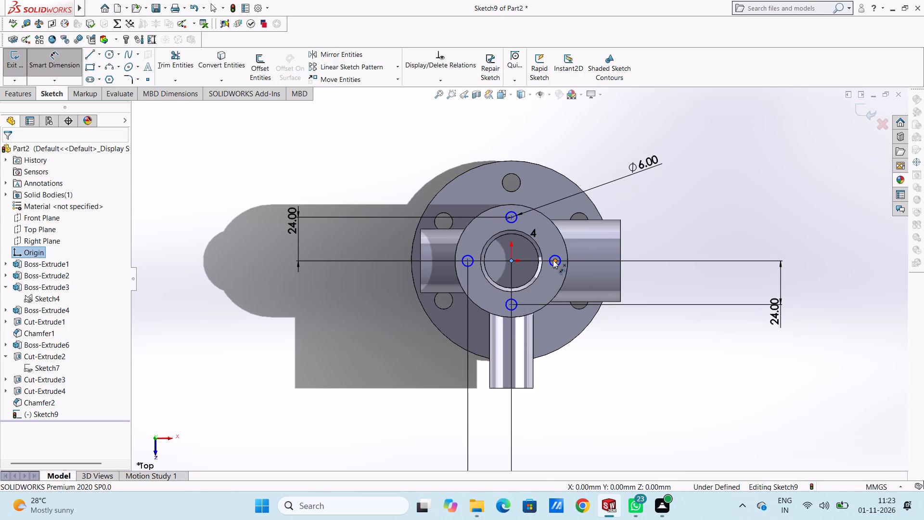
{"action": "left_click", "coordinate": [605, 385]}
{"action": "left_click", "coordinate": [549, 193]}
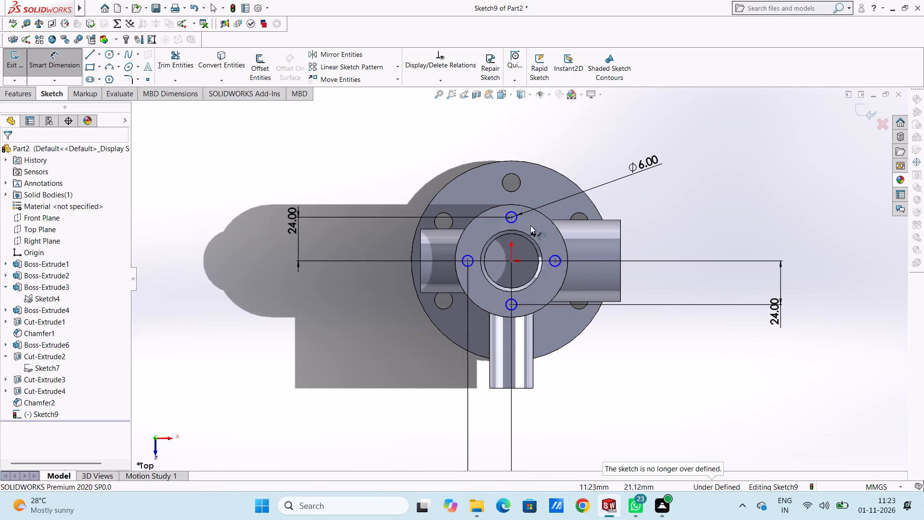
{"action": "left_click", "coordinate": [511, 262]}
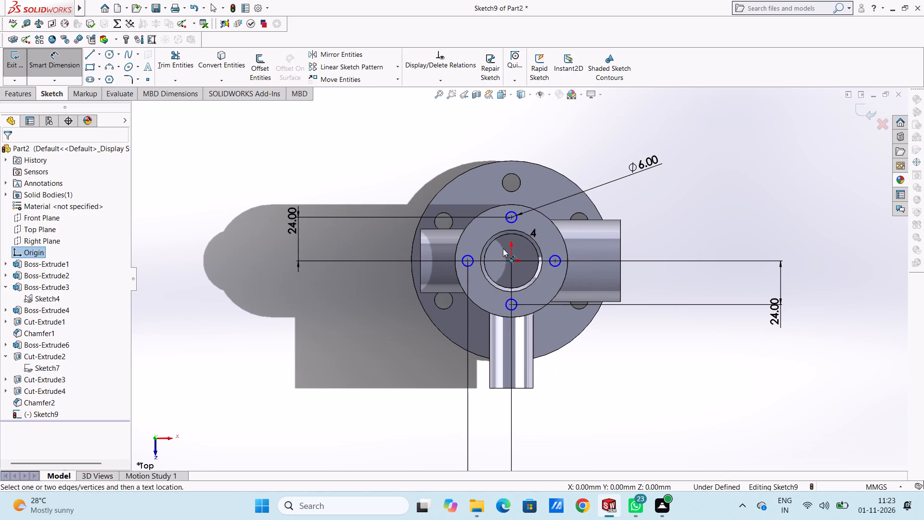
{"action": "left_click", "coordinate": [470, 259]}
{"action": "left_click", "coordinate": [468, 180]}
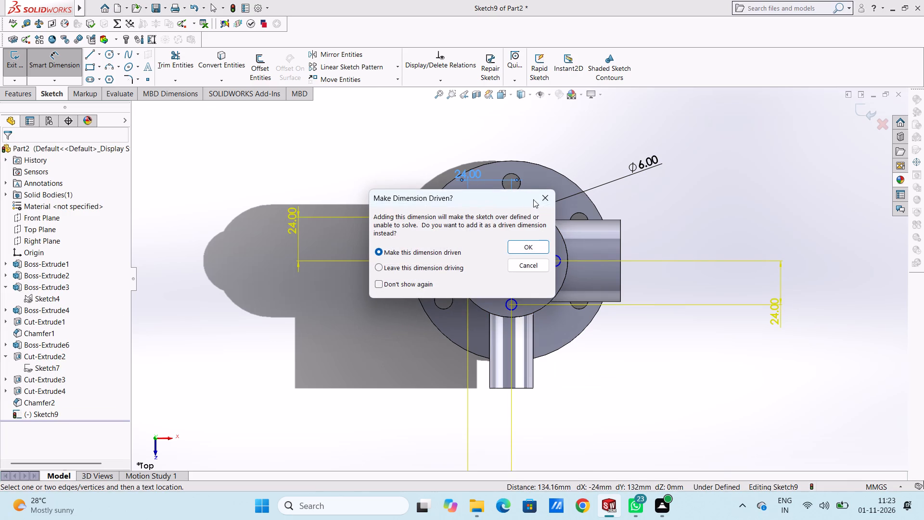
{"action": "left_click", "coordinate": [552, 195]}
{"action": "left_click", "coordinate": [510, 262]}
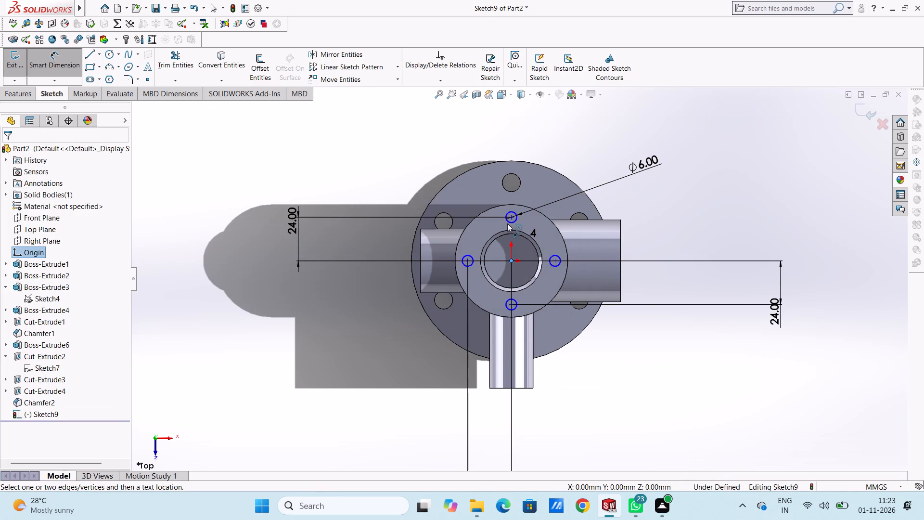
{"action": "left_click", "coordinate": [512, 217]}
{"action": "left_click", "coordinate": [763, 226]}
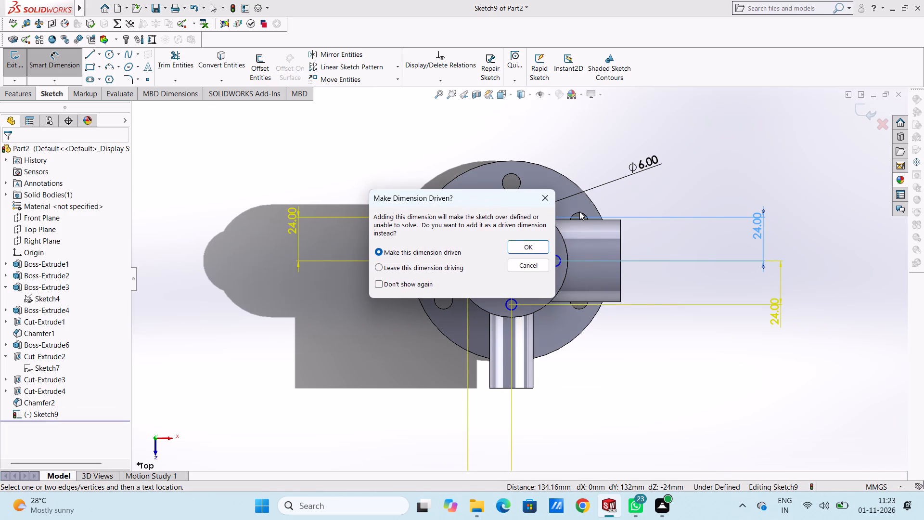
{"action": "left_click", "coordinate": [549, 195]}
Add a vertical dimension between the centres of the 6 mm circle below the origin and the one on its negative-X side.
{"action": "scroll", "coordinate": [544, 303], "scroll_direction": "up", "scroll_amount": 4}
{"action": "scroll", "coordinate": [522, 367], "scroll_direction": "down", "scroll_amount": 3}
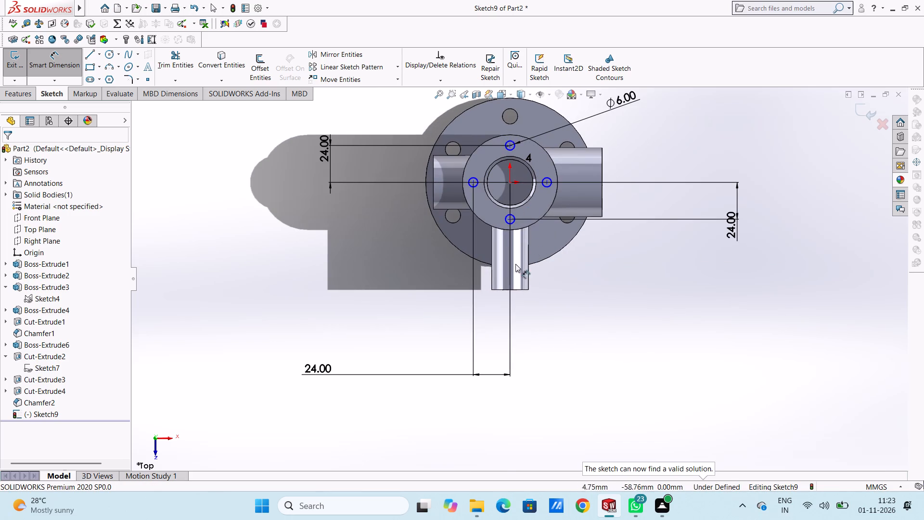
{"action": "left_click", "coordinate": [510, 219]}
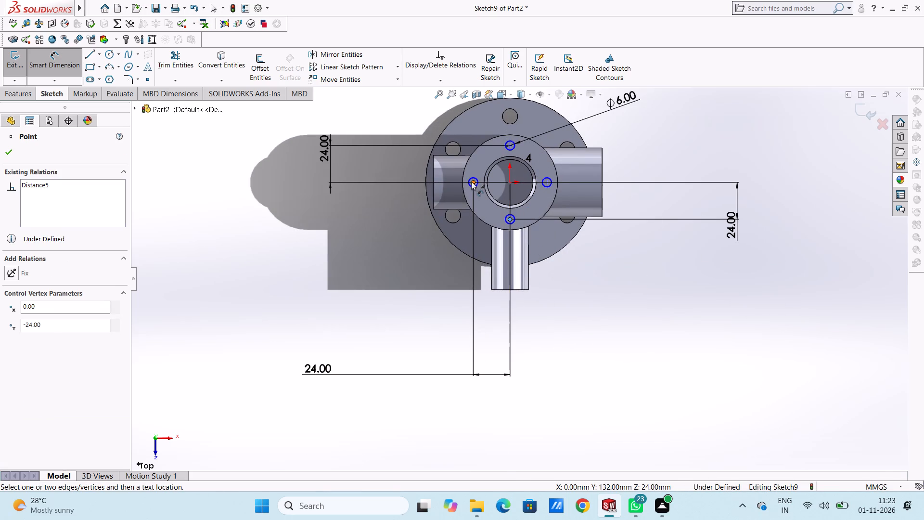
{"action": "left_click", "coordinate": [471, 182]}
{"action": "left_click", "coordinate": [359, 219]}
{"action": "double_click", "coordinate": [318, 206]}
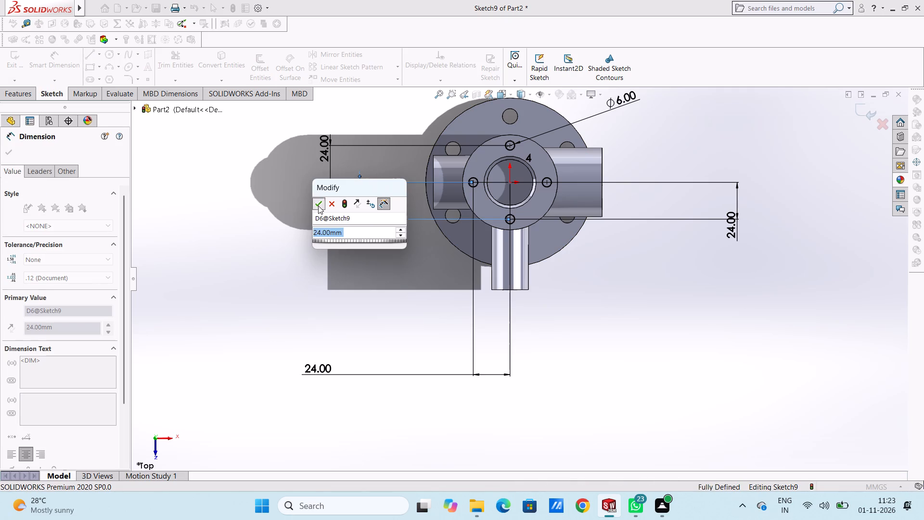
Cut-extrude the four 6 mm circles from the sketch plane to a blind depth of 10 mm.
{"action": "scroll", "coordinate": [363, 266], "scroll_direction": "up", "scroll_amount": 2}
{"action": "middle_click_drag", "start_coordinate": [389, 307], "coordinate": [377, 245]}
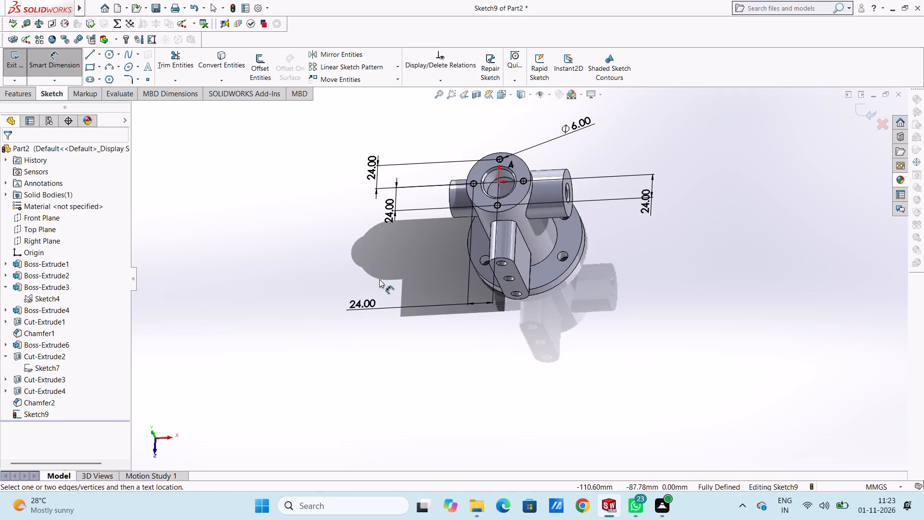
{"action": "middle_click_drag", "start_coordinate": [379, 280], "coordinate": [343, 221]}
{"action": "scroll", "coordinate": [583, 79], "scroll_direction": "up", "scroll_amount": 1}
{"action": "scroll", "coordinate": [503, 135], "scroll_direction": "up", "scroll_amount": 1}
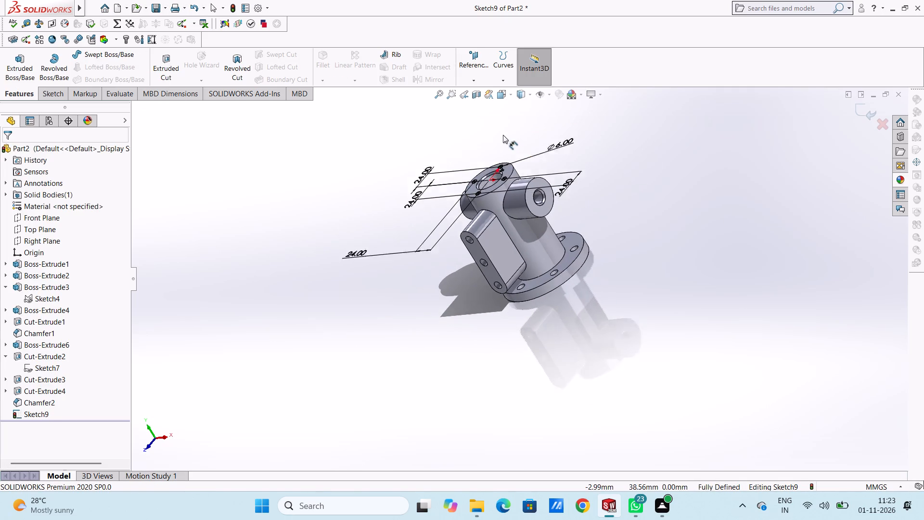
{"action": "scroll", "coordinate": [503, 135], "scroll_direction": "up", "scroll_amount": 2}
{"action": "scroll", "coordinate": [486, 191], "scroll_direction": "down", "scroll_amount": 3}
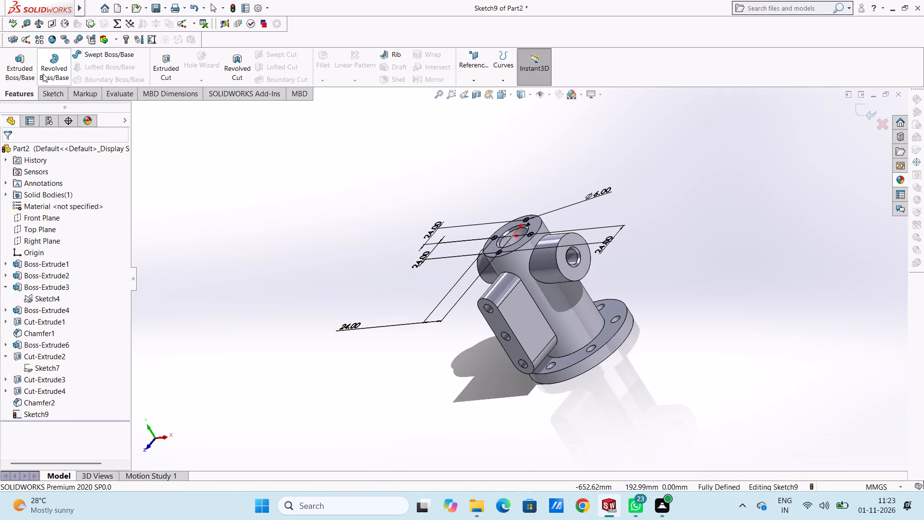
{"action": "left_click", "coordinate": [50, 95]}
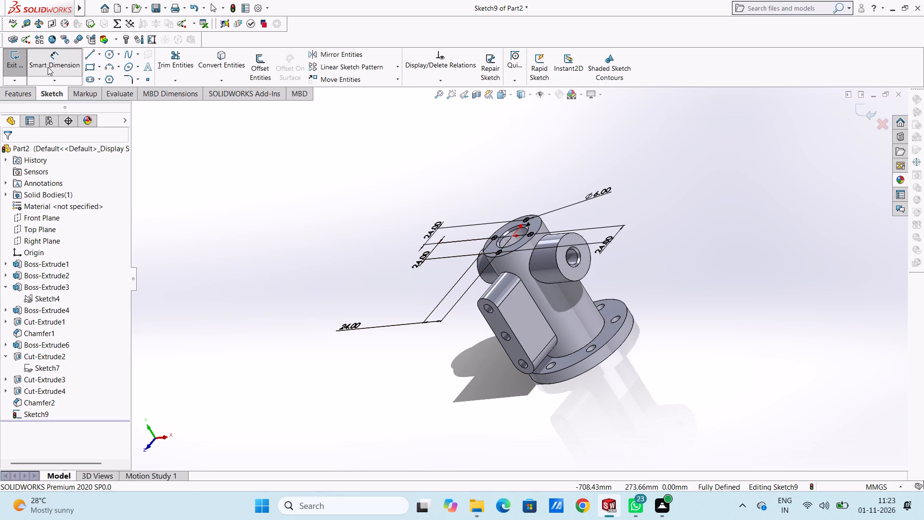
{"action": "left_click", "coordinate": [48, 67]}
{"action": "left_click", "coordinate": [21, 94]}
{"action": "left_click", "coordinate": [170, 59]}
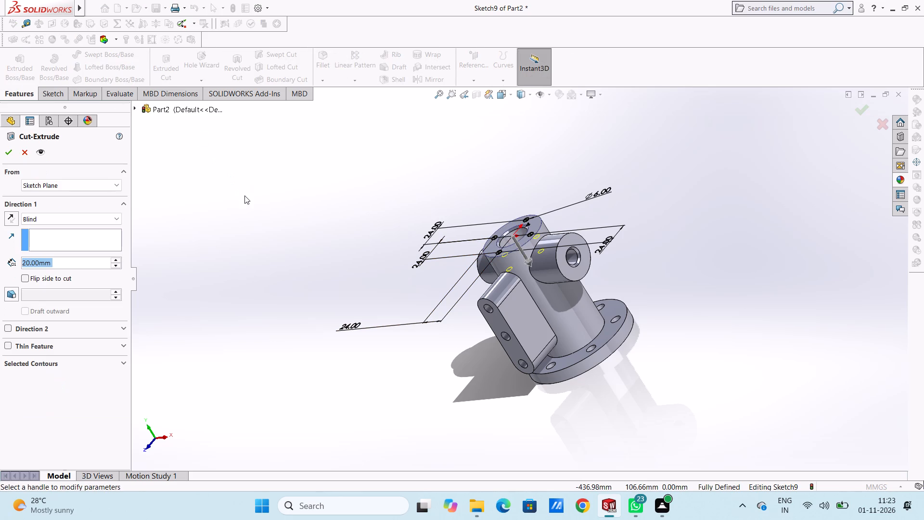
{"action": "type", "text": "10"}
{"action": "key", "text": "Return"}
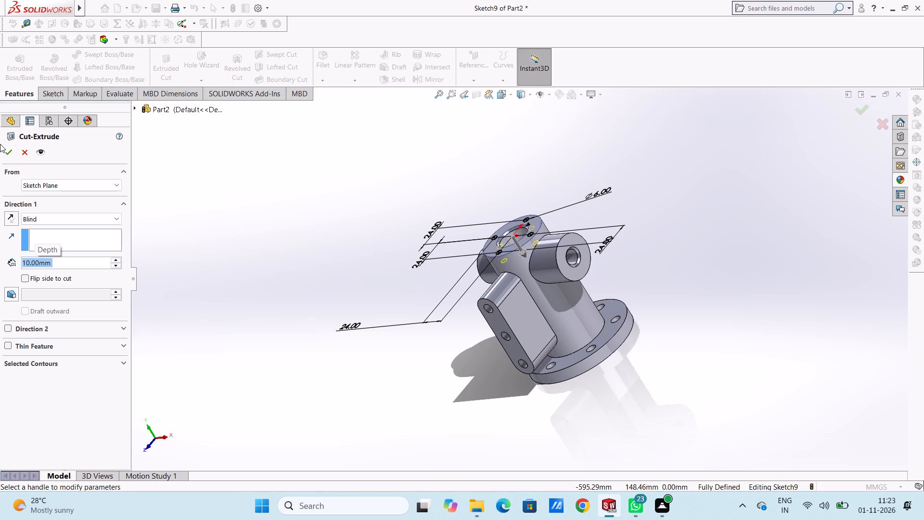
{"action": "left_click", "coordinate": [6, 151]}
{"action": "left_click", "coordinate": [227, 203]}
Set up another 10 mm blind cut from Sketch9, starting from the bottom face of one of the 6 mm holes.
{"action": "middle_click_drag", "start_coordinate": [277, 204], "coordinate": [305, 244]}
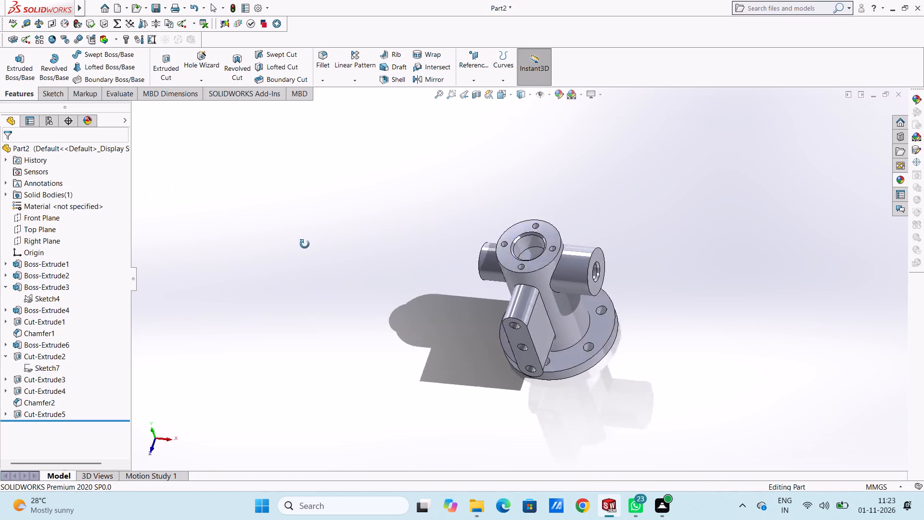
{"action": "middle_click_drag", "start_coordinate": [305, 244], "coordinate": [289, 193]}
{"action": "middle_click_drag", "start_coordinate": [351, 295], "coordinate": [355, 294]}
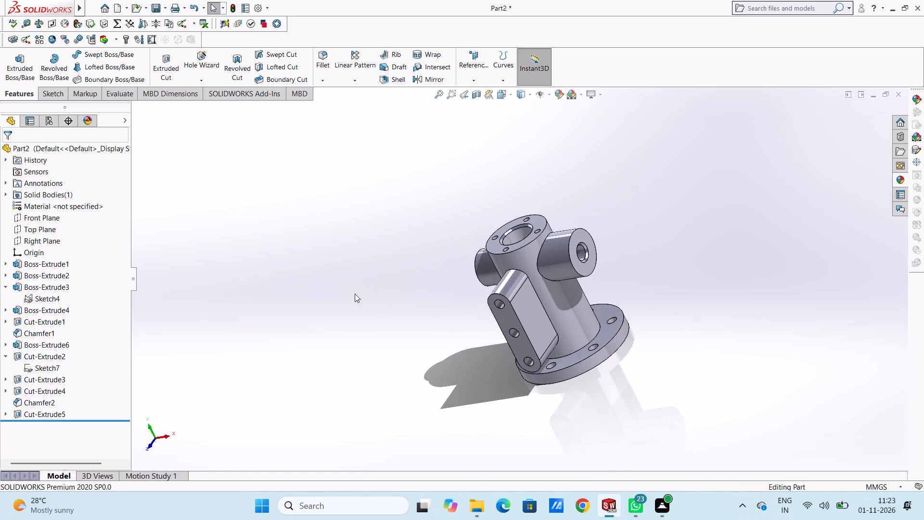
{"action": "middle_click_drag", "start_coordinate": [355, 294], "coordinate": [344, 316]}
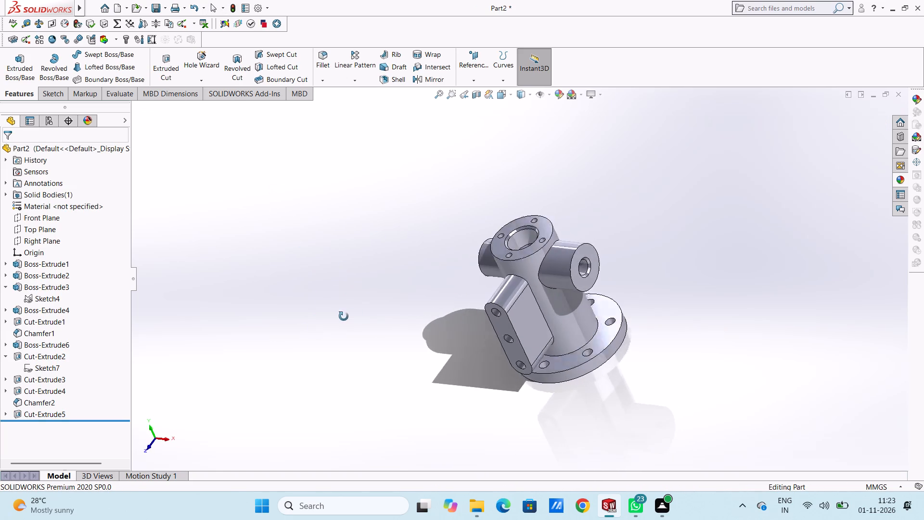
{"action": "middle_click_drag", "start_coordinate": [344, 316], "coordinate": [316, 318]}
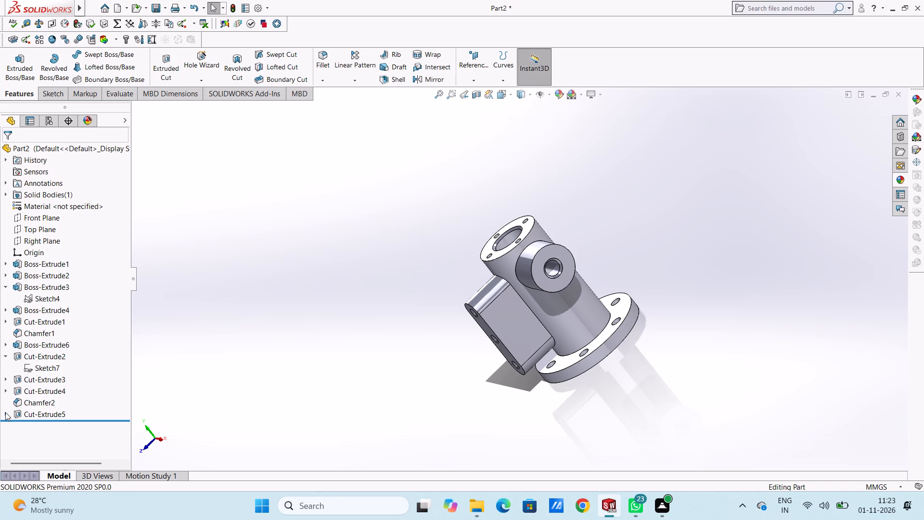
{"action": "left_click", "coordinate": [5, 412]}
{"action": "left_click", "coordinate": [55, 421]}
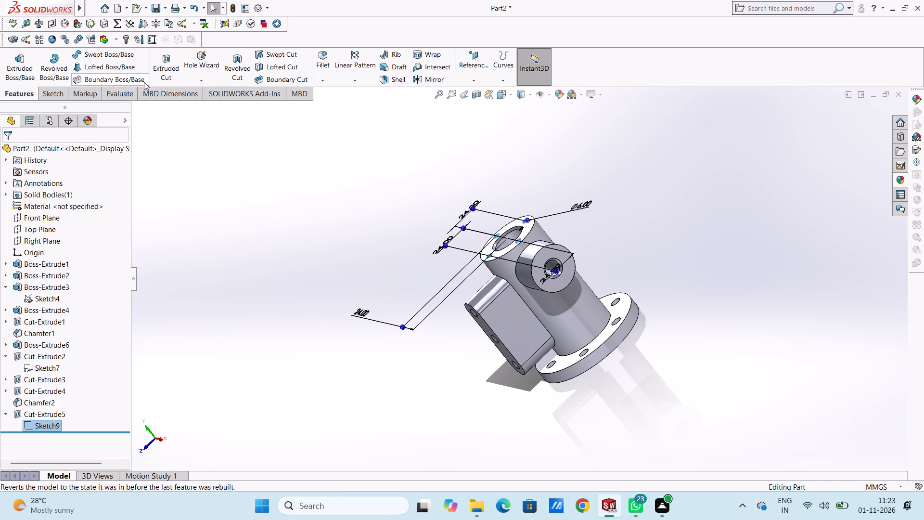
{"action": "left_click", "coordinate": [167, 63]}
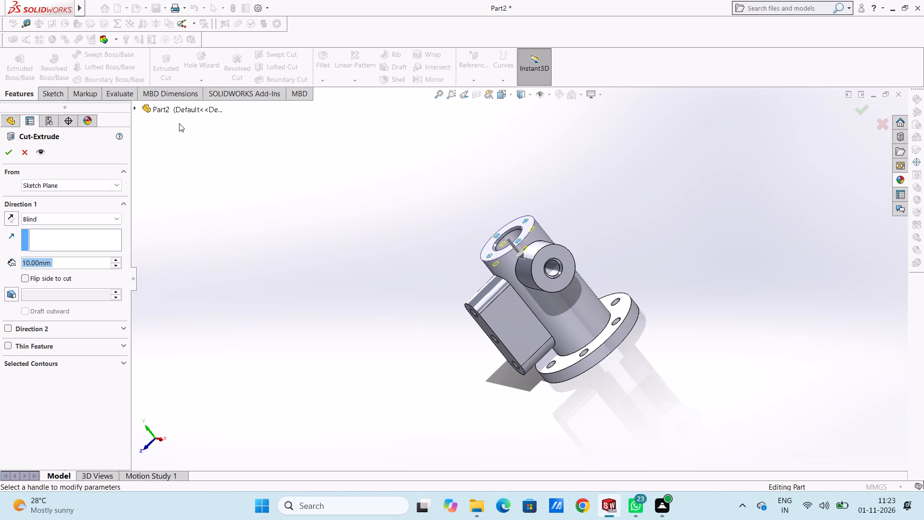
{"action": "left_click", "coordinate": [81, 182]}
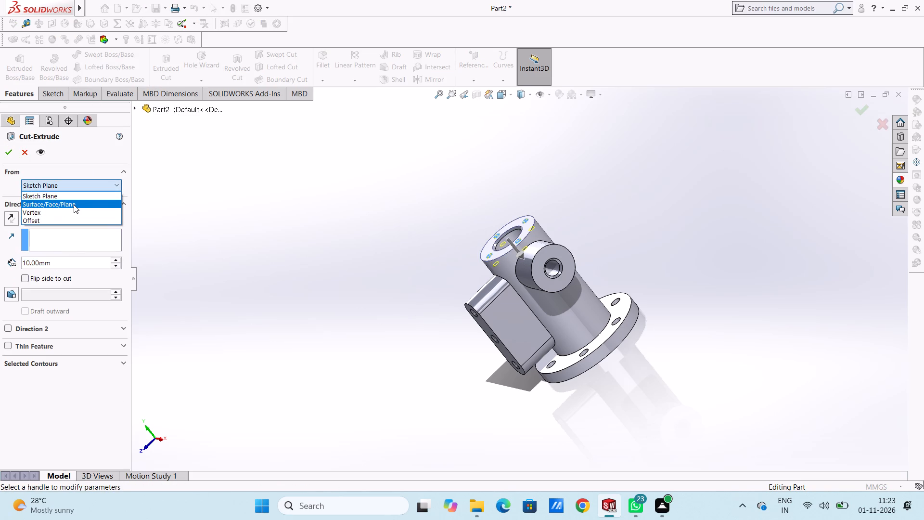
{"action": "left_click", "coordinate": [74, 205]}
{"action": "middle_click_drag", "start_coordinate": [346, 210], "coordinate": [365, 298]}
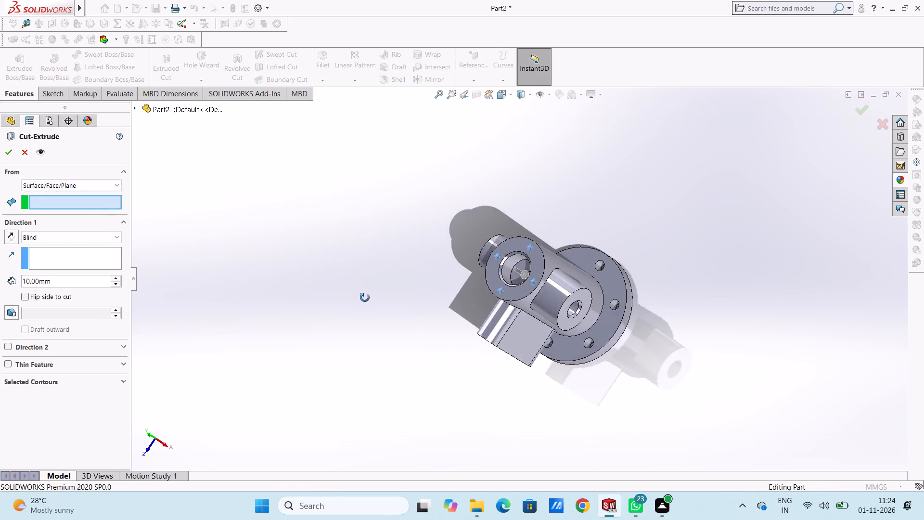
{"action": "middle_click_drag", "start_coordinate": [365, 298], "coordinate": [382, 328]}
{"action": "scroll", "coordinate": [557, 304], "scroll_direction": "down", "scroll_amount": 7}
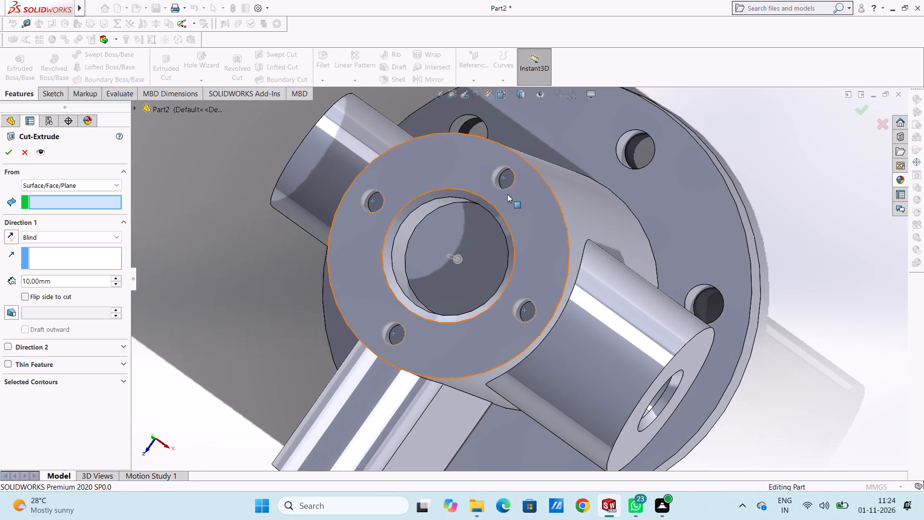
{"action": "left_click", "coordinate": [502, 177]}
{"action": "scroll", "coordinate": [285, 280], "scroll_direction": "up", "scroll_amount": 5}
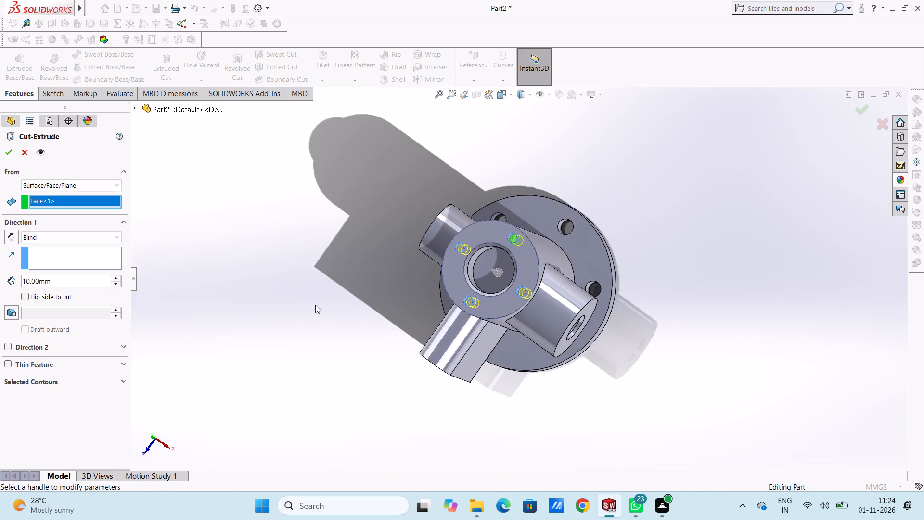
Set the blind depth of the second cut on the 6 mm holes to 5 mm.
{"action": "scroll", "coordinate": [315, 303], "scroll_direction": "up", "scroll_amount": 3}
{"action": "middle_click_drag", "start_coordinate": [378, 339], "coordinate": [330, 207]}
{"action": "middle_click_drag", "start_coordinate": [359, 288], "coordinate": [353, 229]}
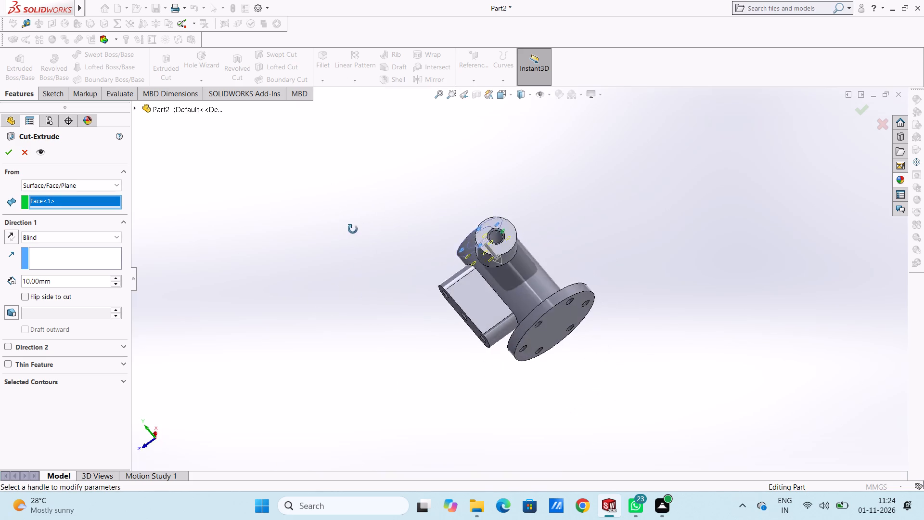
{"action": "middle_click_drag", "start_coordinate": [353, 229], "coordinate": [359, 362]}
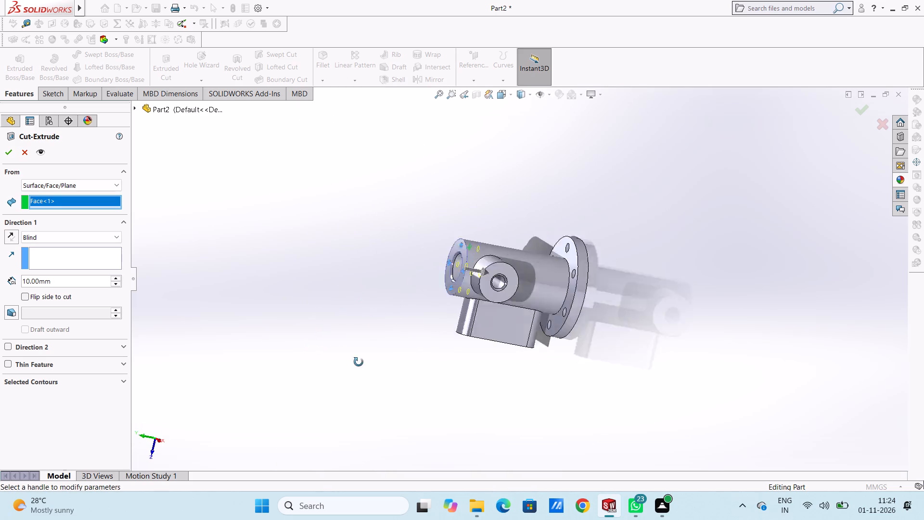
{"action": "middle_click_drag", "start_coordinate": [359, 362], "coordinate": [327, 419]}
{"action": "middle_click_drag", "start_coordinate": [344, 266], "coordinate": [320, 339]}
{"action": "scroll", "coordinate": [471, 278], "scroll_direction": "down", "scroll_amount": 9}
{"action": "middle_click_drag", "start_coordinate": [541, 267], "coordinate": [562, 278]}
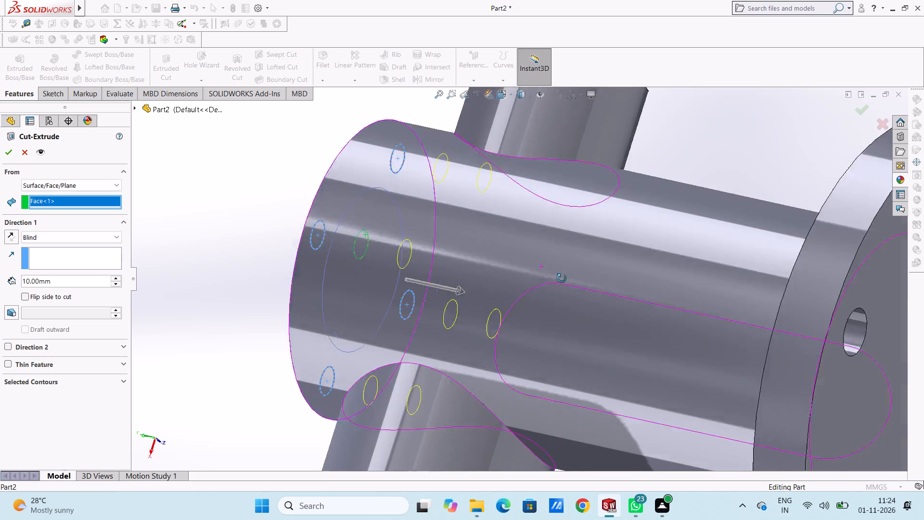
{"action": "middle_click_drag", "start_coordinate": [562, 278], "coordinate": [566, 282]}
{"action": "scroll", "coordinate": [540, 263], "scroll_direction": "up", "scroll_amount": 2}
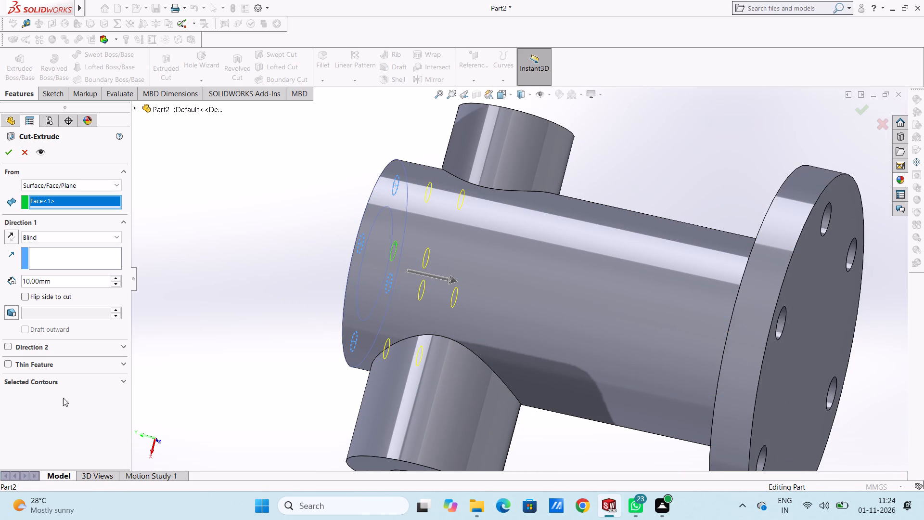
{"action": "double_click", "coordinate": [84, 283]}
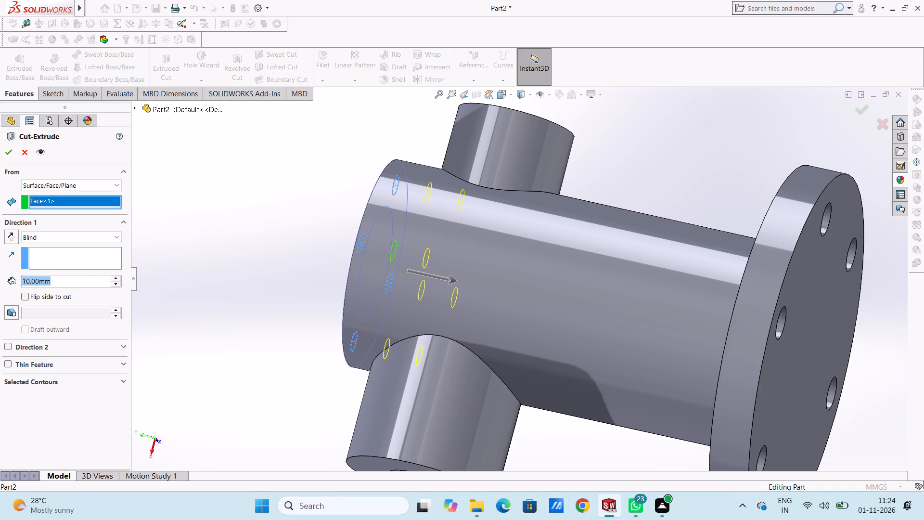
{"action": "key", "text": "5"}
{"action": "key", "text": "Return"}
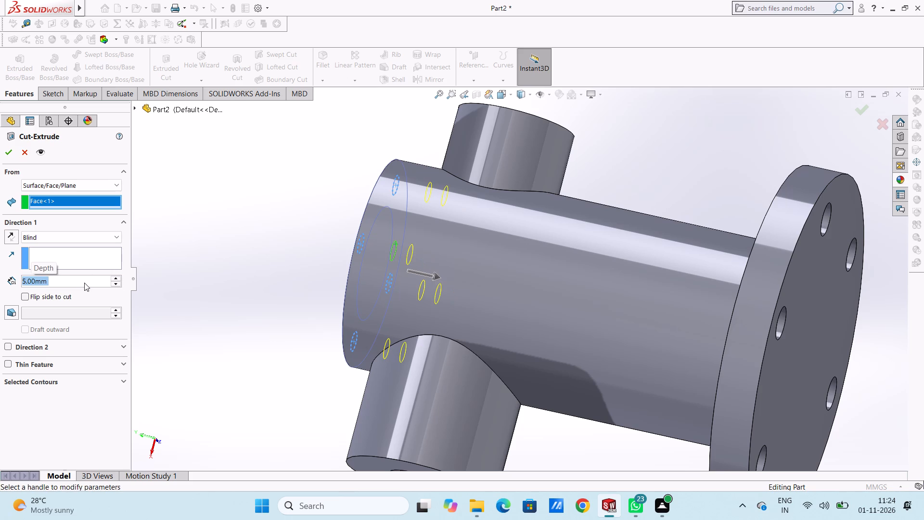
Turn on draft for the cut, trying an angle of 44° and then 30°.
{"action": "left_click", "coordinate": [11, 310]}
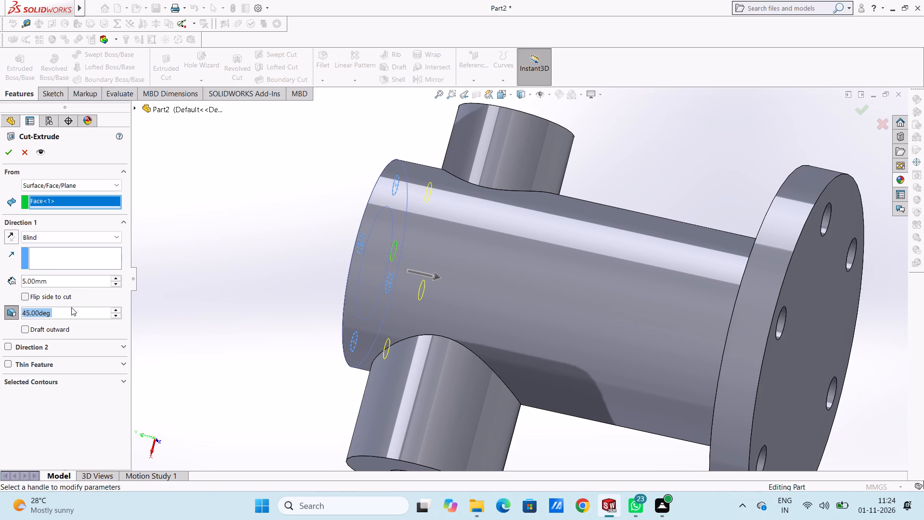
{"action": "middle_click_drag", "start_coordinate": [258, 194], "coordinate": [283, 242]}
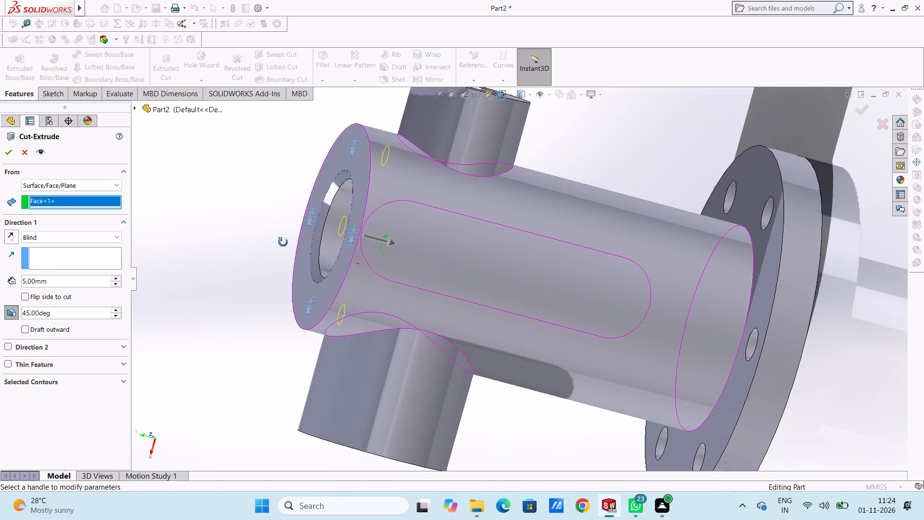
{"action": "middle_click_drag", "start_coordinate": [283, 242], "coordinate": [265, 265]}
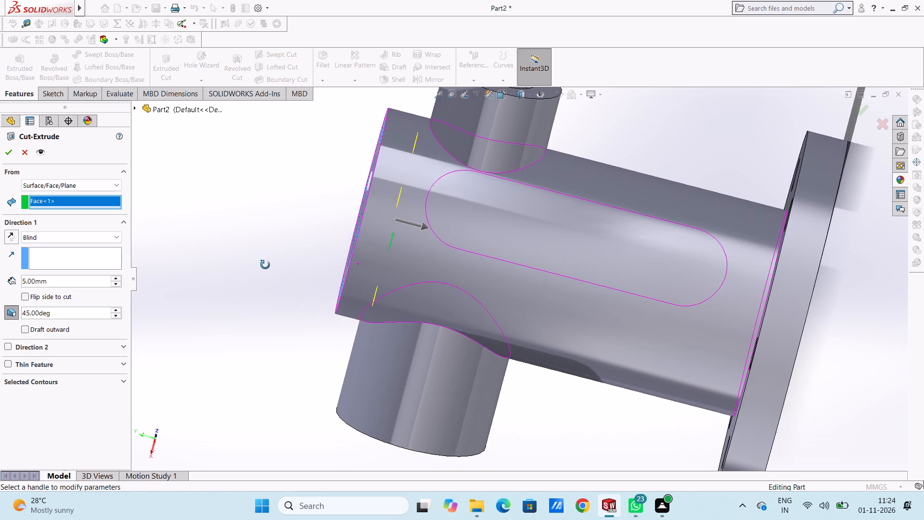
{"action": "middle_click_drag", "start_coordinate": [265, 265], "coordinate": [258, 266]}
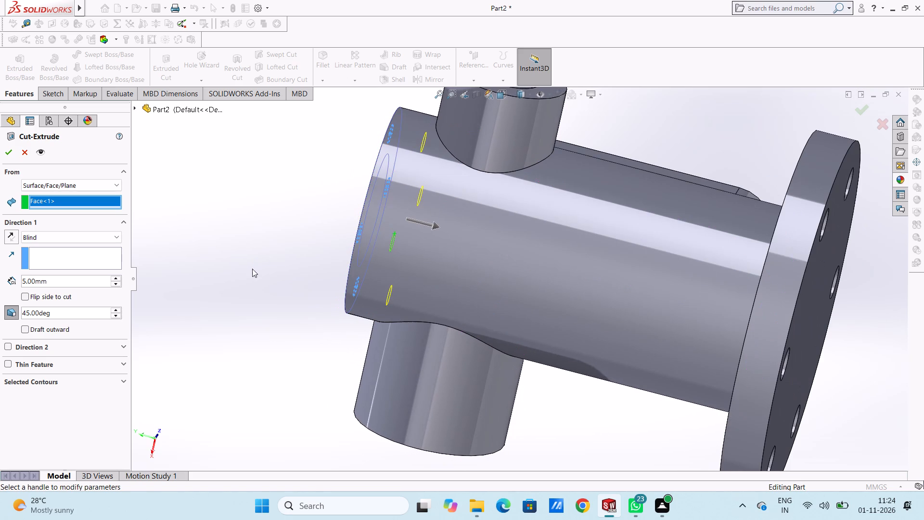
{"action": "double_click", "coordinate": [95, 312]}
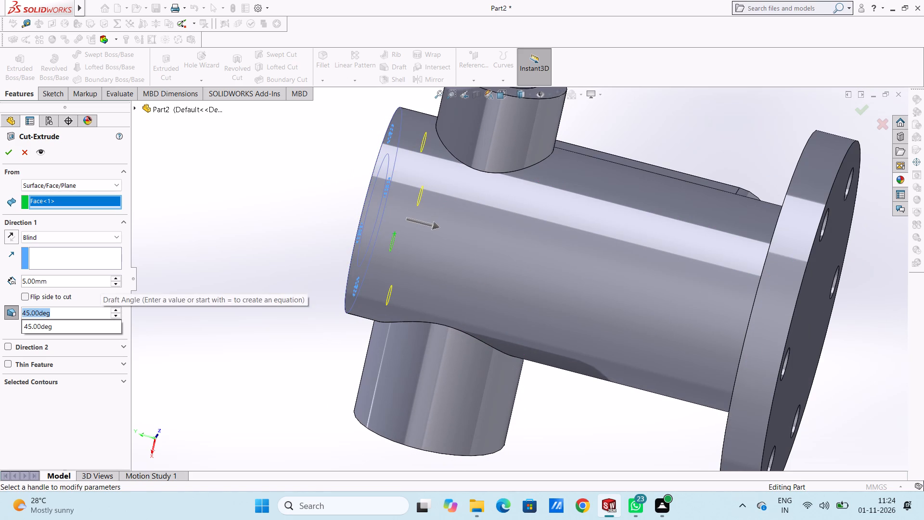
{"action": "type", "text": "44"}
{"action": "key", "text": "Return"}
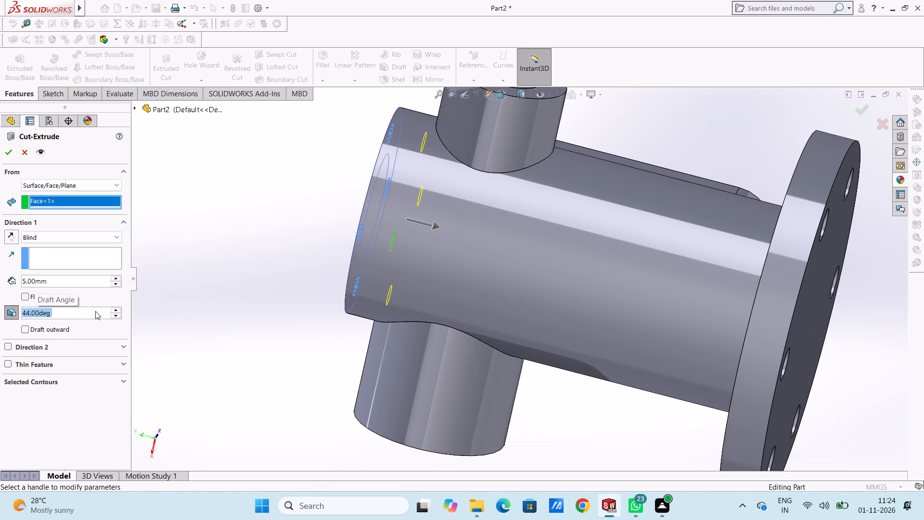
{"action": "type", "text": "30"}
{"action": "key", "text": "Return"}
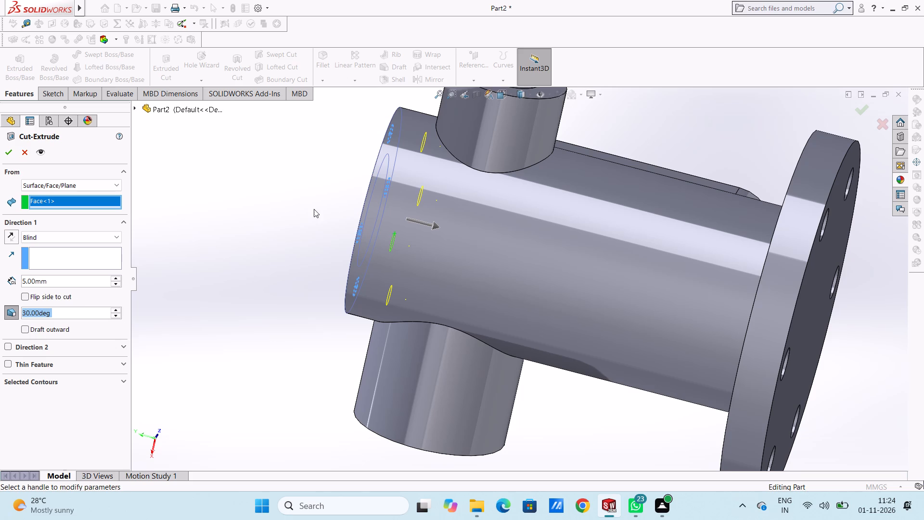
Set the cut's draft angle to 31° and complete the cut.
{"action": "middle_click_drag", "start_coordinate": [314, 209], "coordinate": [301, 229]}
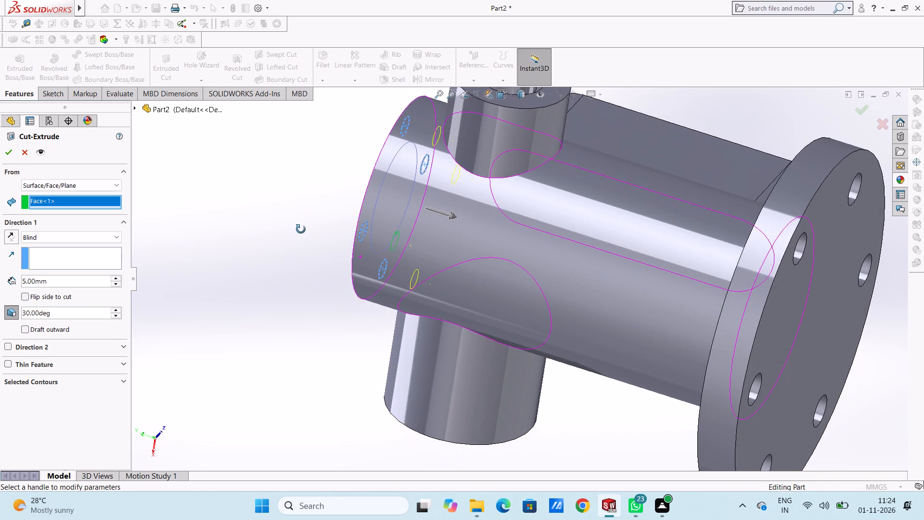
{"action": "middle_click_drag", "start_coordinate": [301, 229], "coordinate": [301, 231]}
{"action": "scroll", "coordinate": [409, 258], "scroll_direction": "down", "scroll_amount": 6}
{"action": "scroll", "coordinate": [382, 293], "scroll_direction": "down", "scroll_amount": 2}
{"action": "middle_click_drag", "start_coordinate": [360, 279], "coordinate": [351, 279]}
{"action": "double_click", "coordinate": [77, 314]}
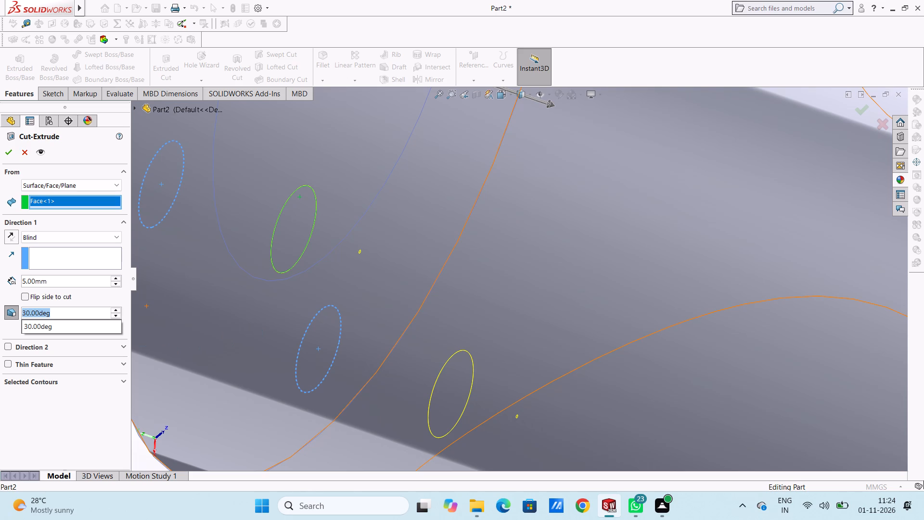
{"action": "type", "text": "31"}
{"action": "key", "text": "Return"}
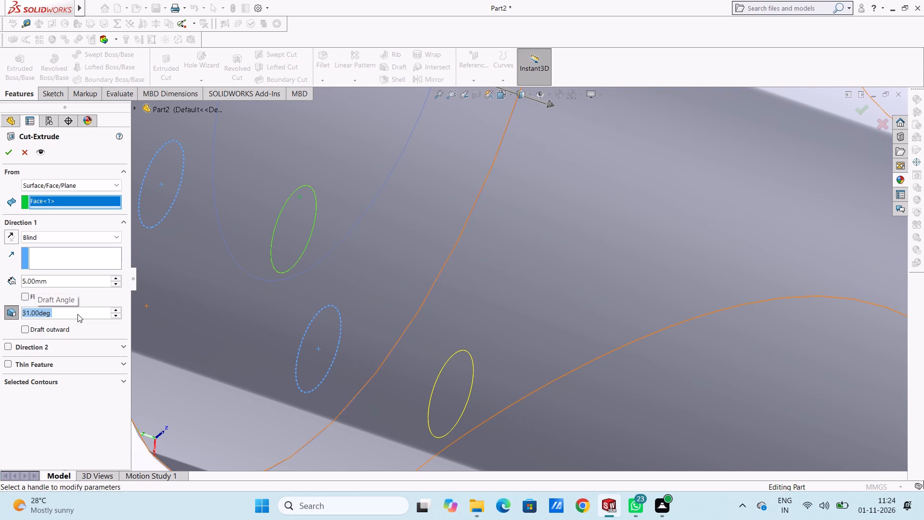
{"action": "left_click", "coordinate": [11, 154]}
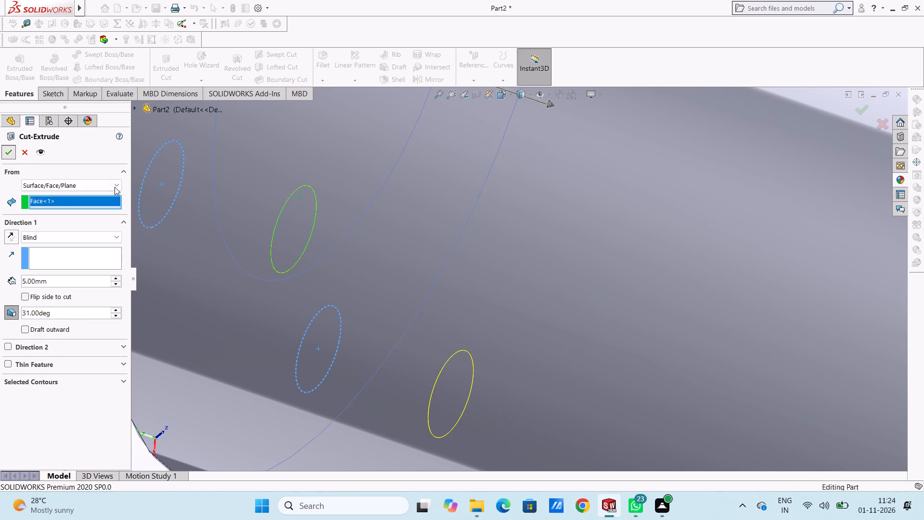
Examine the four small holes around the bore's top face and the whole part from several angles.
{"action": "scroll", "coordinate": [296, 192], "scroll_direction": "up", "scroll_amount": 7}
{"action": "left_click_drag", "start_coordinate": [308, 250], "coordinate": [312, 256]}
{"action": "middle_click_drag", "start_coordinate": [317, 225], "coordinate": [359, 245]}
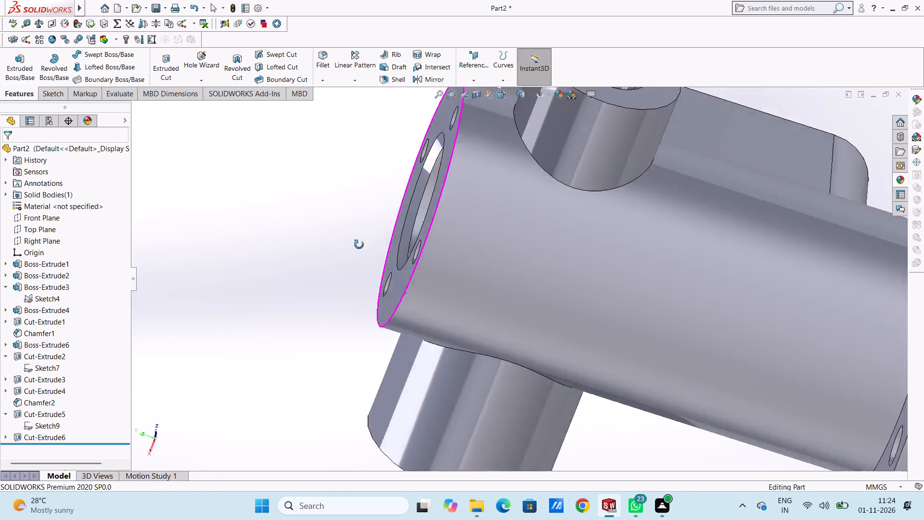
{"action": "middle_click_drag", "start_coordinate": [359, 245], "coordinate": [372, 264]}
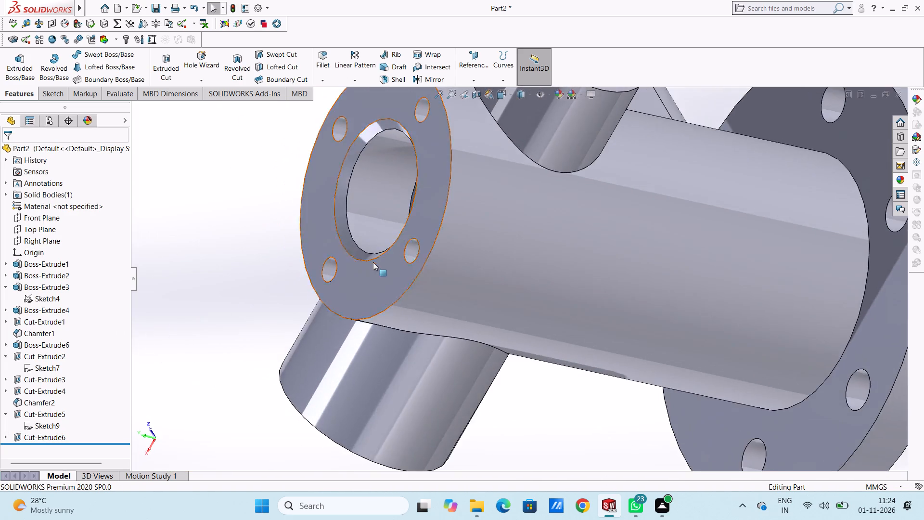
{"action": "scroll", "coordinate": [373, 262], "scroll_direction": "up", "scroll_amount": 5}
{"action": "middle_click_drag", "start_coordinate": [370, 295], "coordinate": [373, 167]}
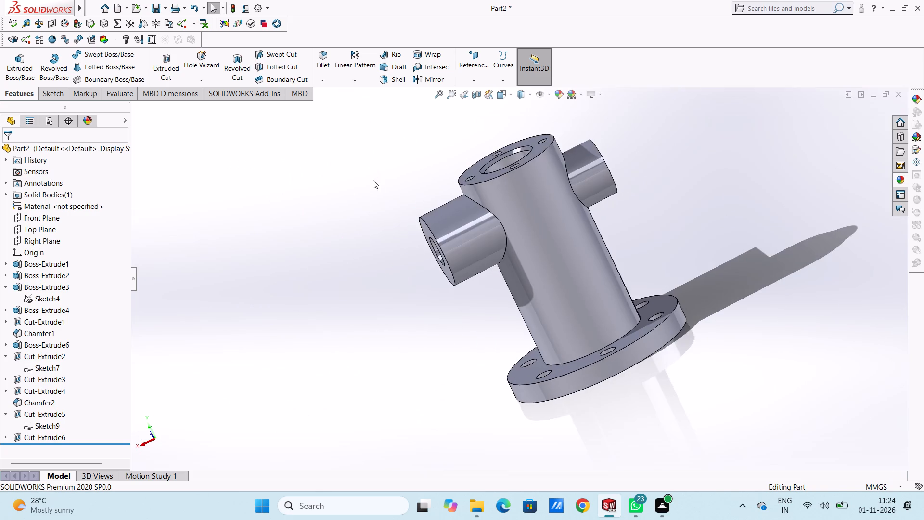
{"action": "scroll", "coordinate": [373, 180], "scroll_direction": "up", "scroll_amount": 2}
{"action": "middle_click_drag", "start_coordinate": [419, 271], "coordinate": [425, 312]}
{"action": "middle_click_drag", "start_coordinate": [421, 291], "coordinate": [421, 275]}
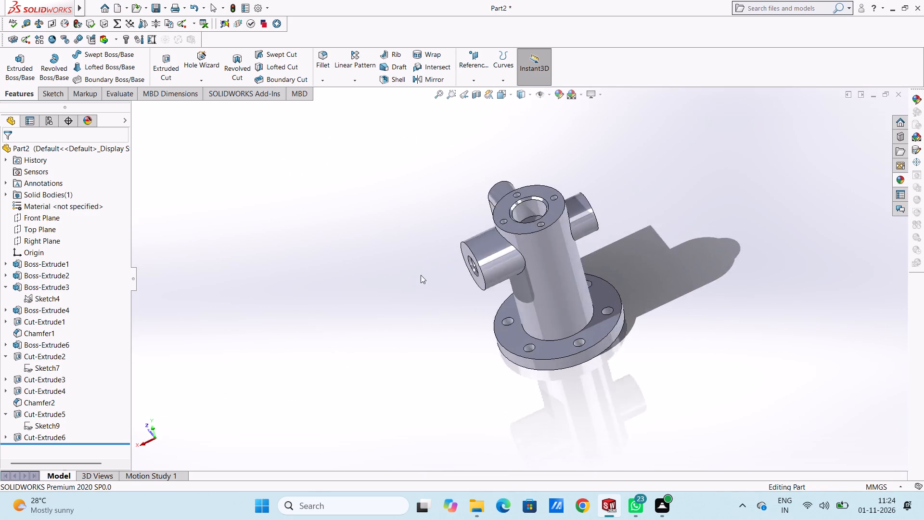
{"action": "middle_click_drag", "start_coordinate": [421, 275], "coordinate": [432, 250]}
Section the part lengthwise through the two opposite round side bosses, examine the small holes' bottoms, and turn the section off.
{"action": "left_click", "coordinate": [476, 92]}
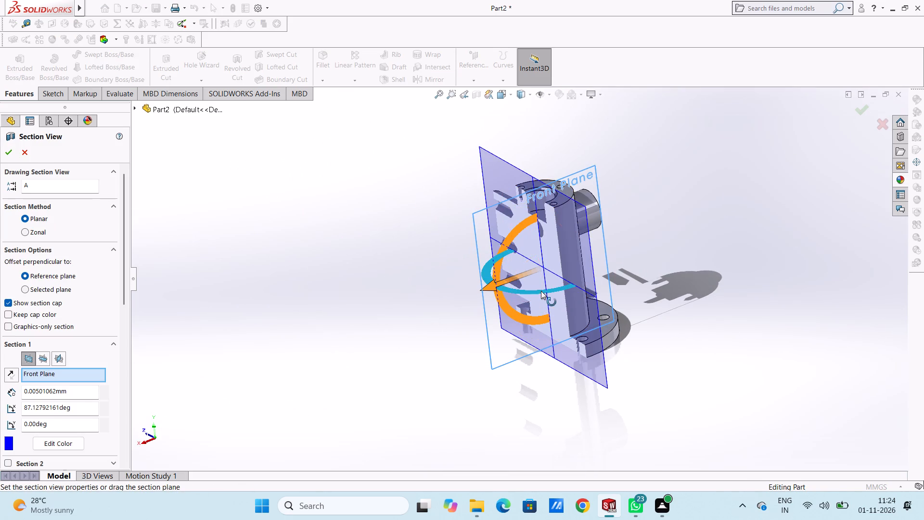
{"action": "left_click_drag", "start_coordinate": [541, 291], "coordinate": [582, 271]}
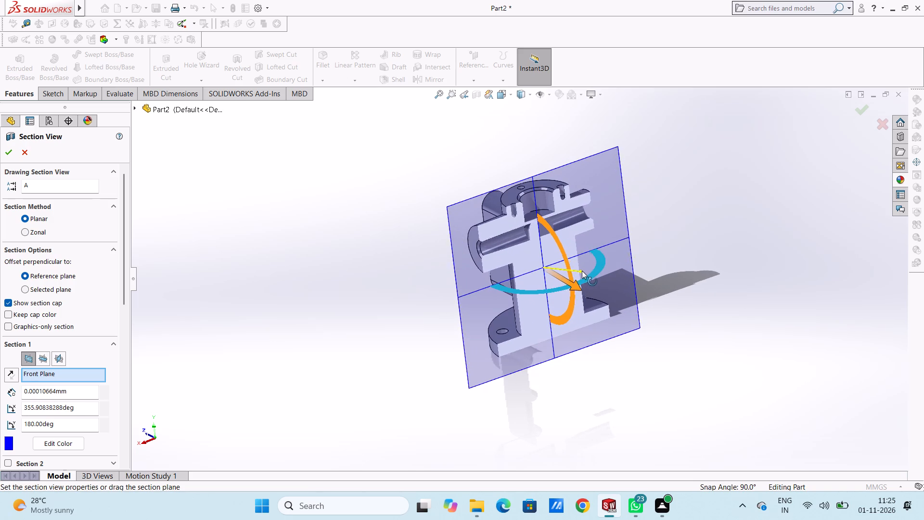
{"action": "left_click_drag", "start_coordinate": [582, 271], "coordinate": [583, 269]}
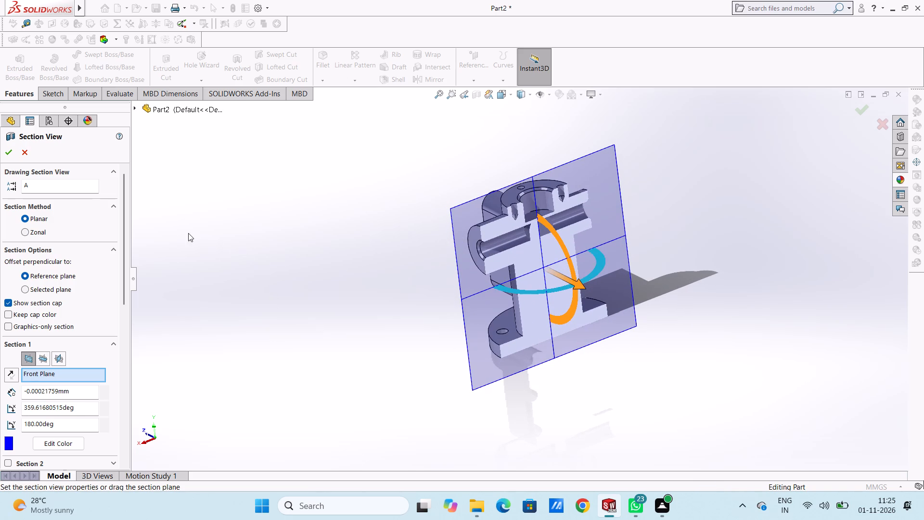
{"action": "left_click", "coordinate": [8, 153]}
{"action": "middle_click_drag", "start_coordinate": [346, 324], "coordinate": [323, 242]}
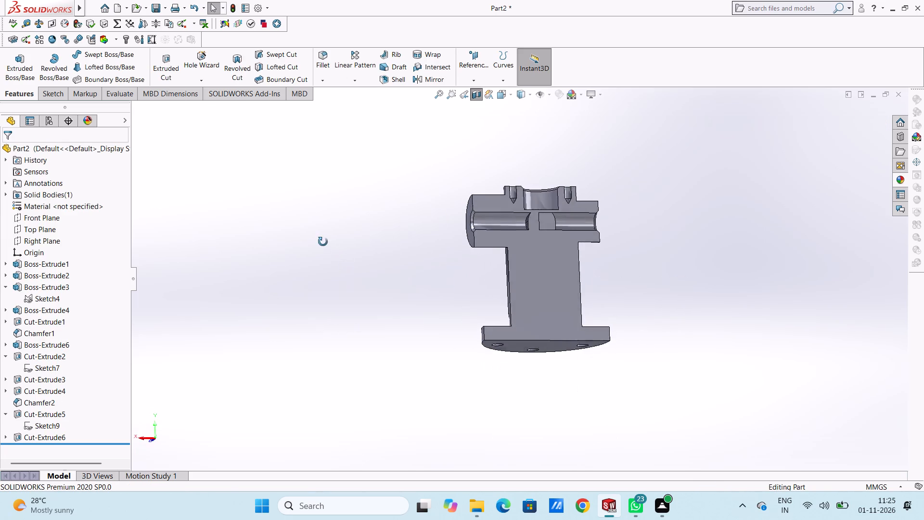
{"action": "middle_click_drag", "start_coordinate": [323, 242], "coordinate": [317, 299]}
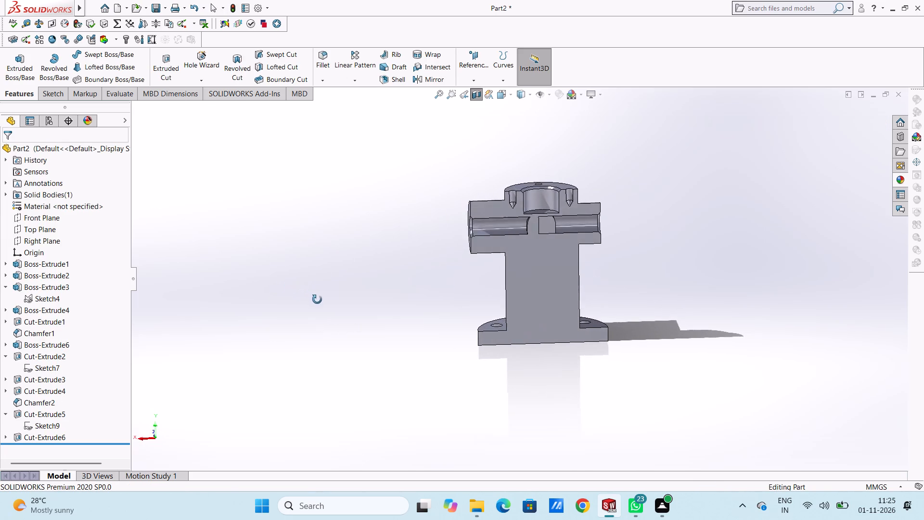
{"action": "middle_click_drag", "start_coordinate": [317, 299], "coordinate": [321, 293]}
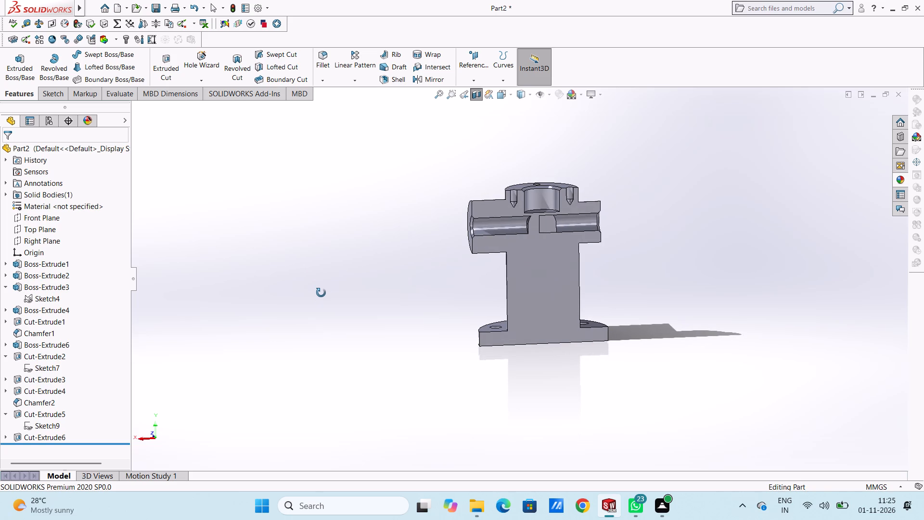
{"action": "middle_click_drag", "start_coordinate": [321, 293], "coordinate": [298, 294]}
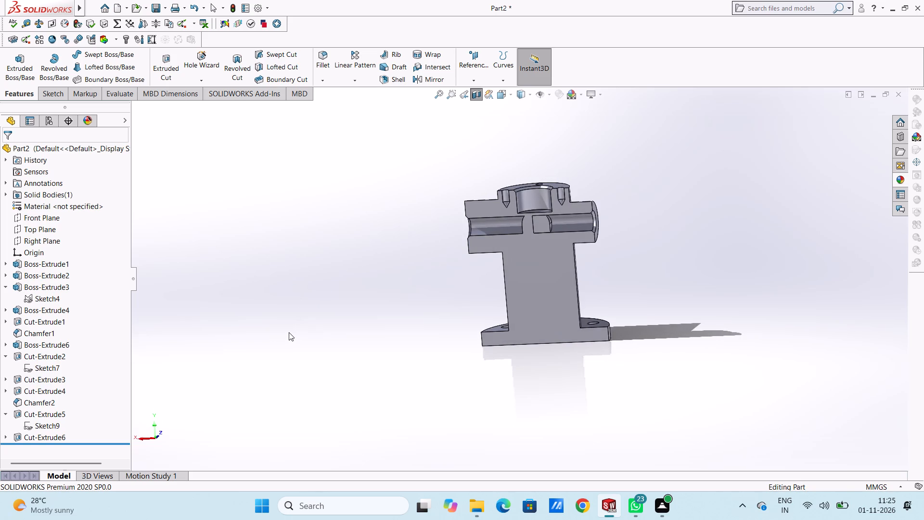
{"action": "left_click", "coordinate": [475, 96]}
Section the part lengthwise through the elongated side boss with its plane rotated to about 87°, examine the holes, and turn the section off.
{"action": "middle_click_drag", "start_coordinate": [314, 263], "coordinate": [283, 364]}
{"action": "middle_click_drag", "start_coordinate": [356, 291], "coordinate": [359, 307]}
{"action": "middle_click_drag", "start_coordinate": [367, 308], "coordinate": [385, 284]}
{"action": "left_click", "coordinate": [475, 93]}
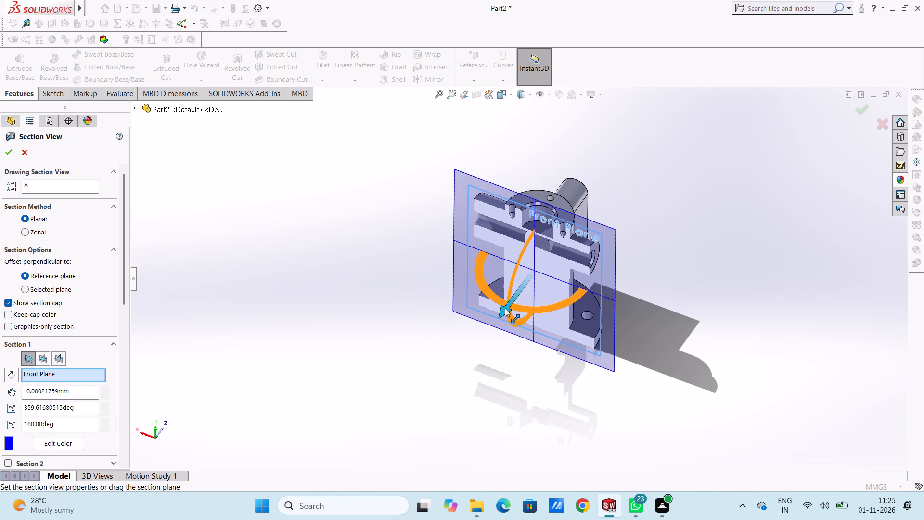
{"action": "left_click_drag", "start_coordinate": [539, 311], "coordinate": [594, 263]}
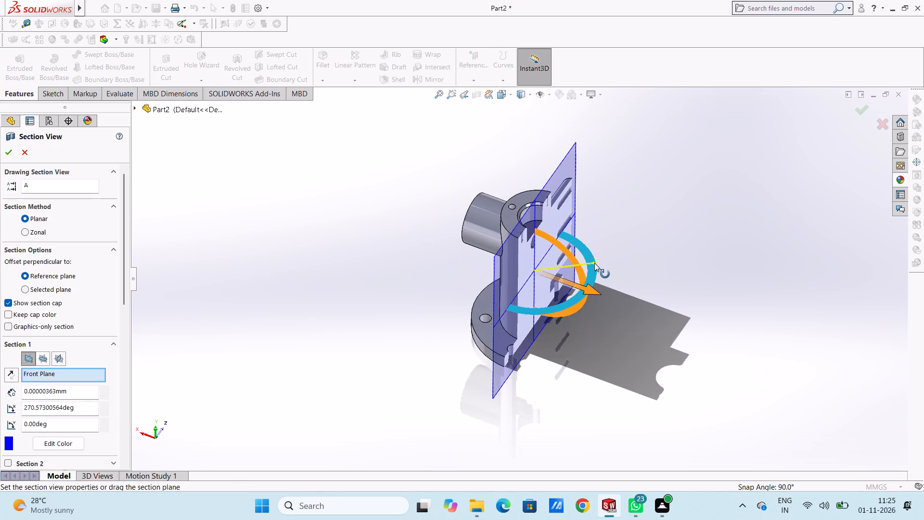
{"action": "left_click_drag", "start_coordinate": [594, 263], "coordinate": [597, 266]}
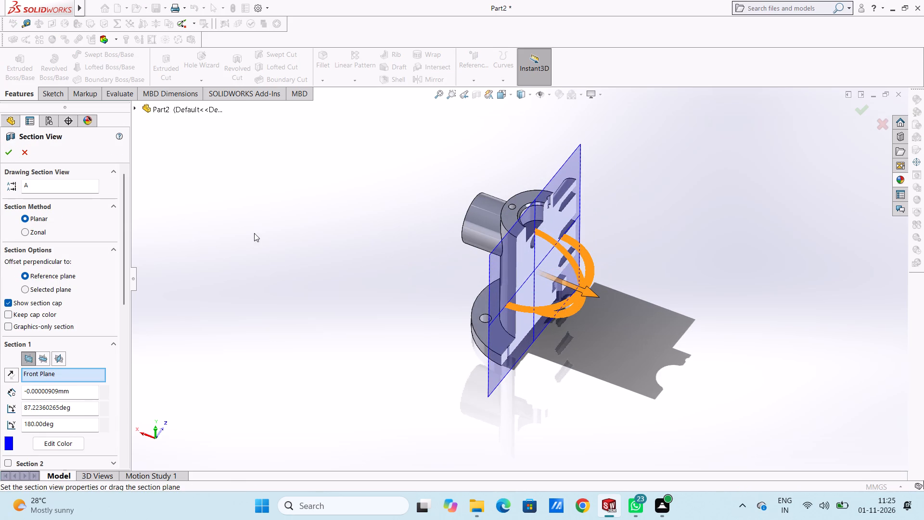
{"action": "left_click", "coordinate": [7, 154]}
{"action": "middle_click_drag", "start_coordinate": [443, 350], "coordinate": [378, 270]}
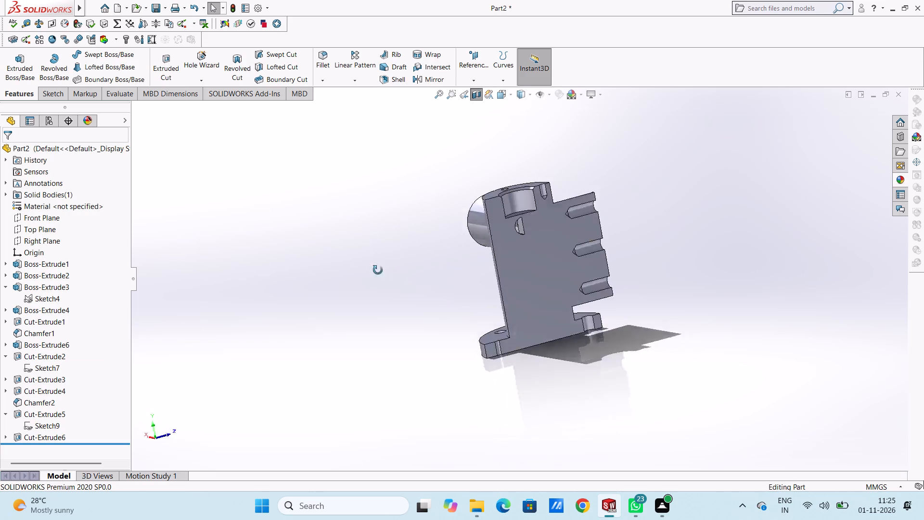
{"action": "middle_click_drag", "start_coordinate": [378, 270], "coordinate": [388, 292]}
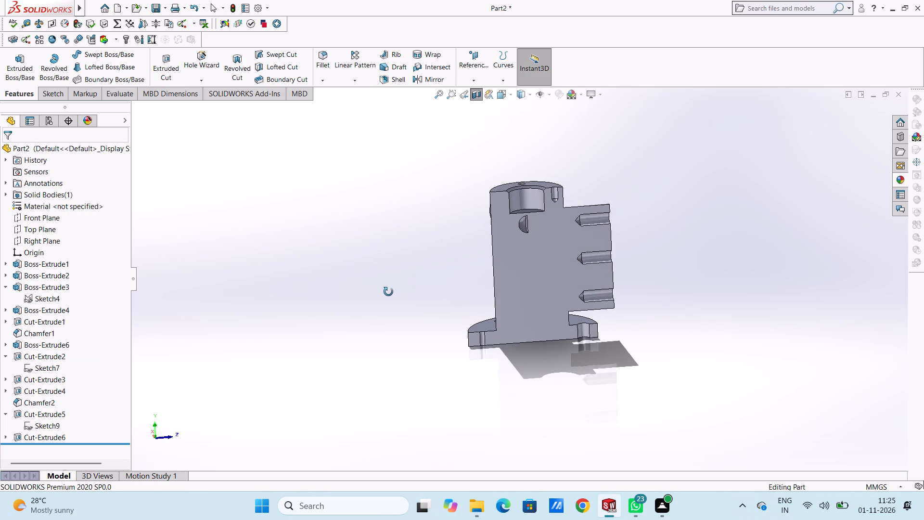
{"action": "middle_click_drag", "start_coordinate": [388, 292], "coordinate": [409, 346]}
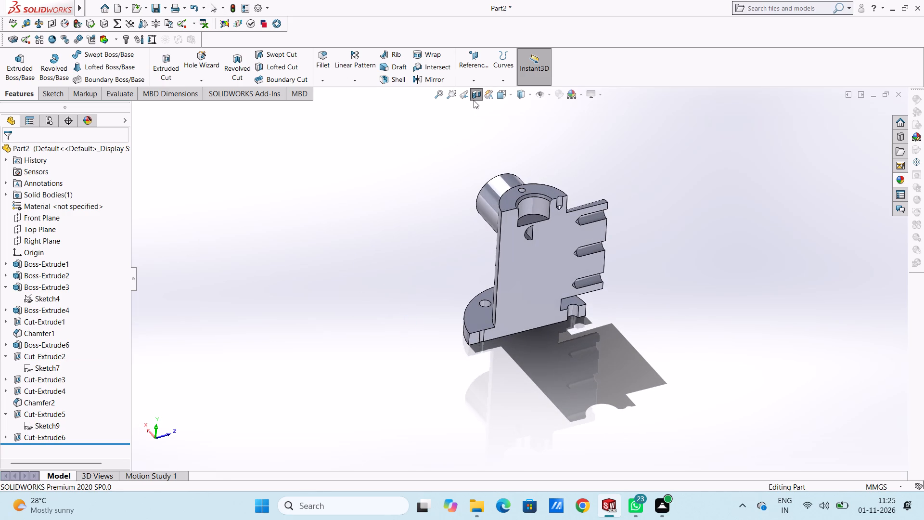
{"action": "left_click", "coordinate": [475, 92]}
{"action": "middle_click_drag", "start_coordinate": [379, 320], "coordinate": [409, 261]}
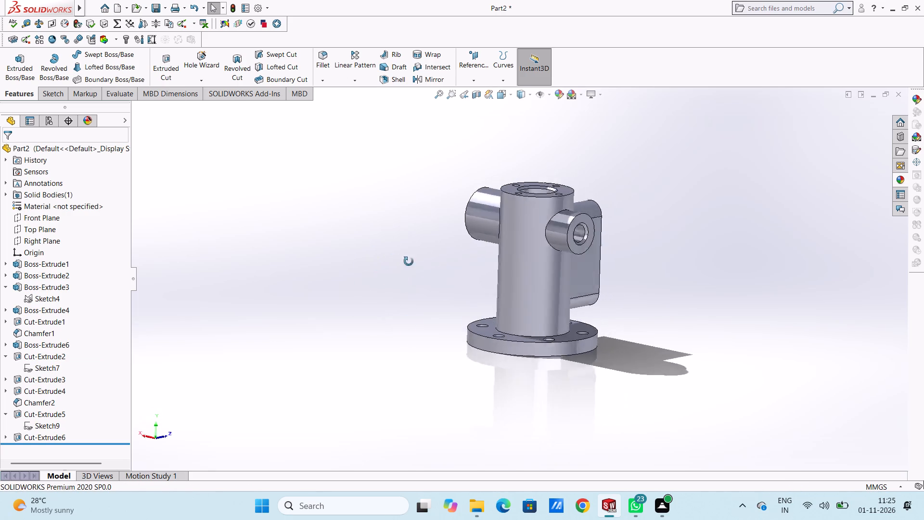
Start a sketch on the 30 mm bore's floor and draw an origin-centred circle about 22.7 mm in diameter.
{"action": "middle_click_drag", "start_coordinate": [409, 261], "coordinate": [580, 411]}
{"action": "middle_click_drag", "start_coordinate": [440, 260], "coordinate": [422, 262]}
{"action": "middle_click_drag", "start_coordinate": [364, 277], "coordinate": [385, 273]}
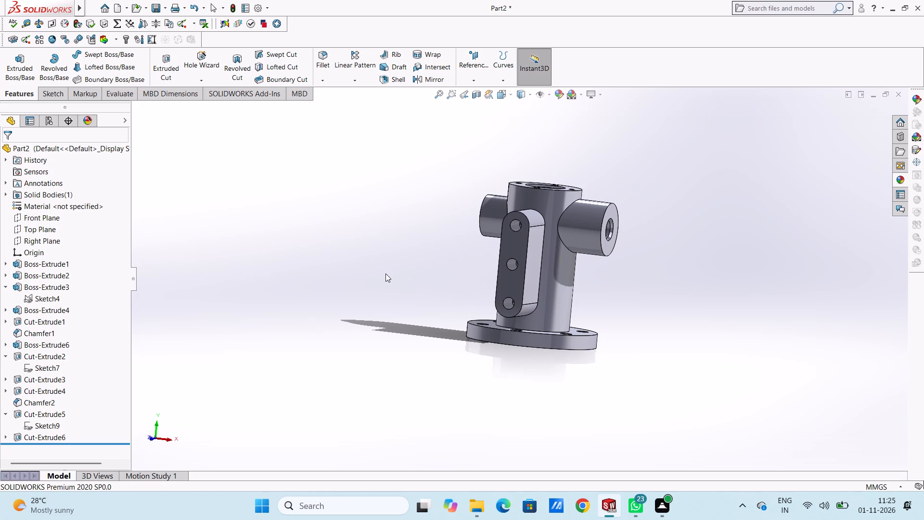
{"action": "middle_click_drag", "start_coordinate": [416, 182], "coordinate": [377, 218]}
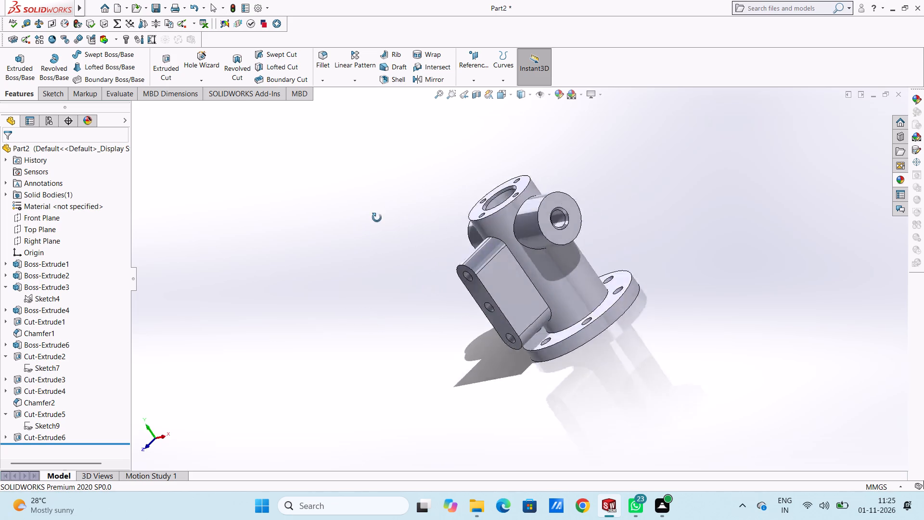
{"action": "middle_click_drag", "start_coordinate": [377, 218], "coordinate": [421, 328]}
{"action": "scroll", "coordinate": [576, 278], "scroll_direction": "down", "scroll_amount": 3}
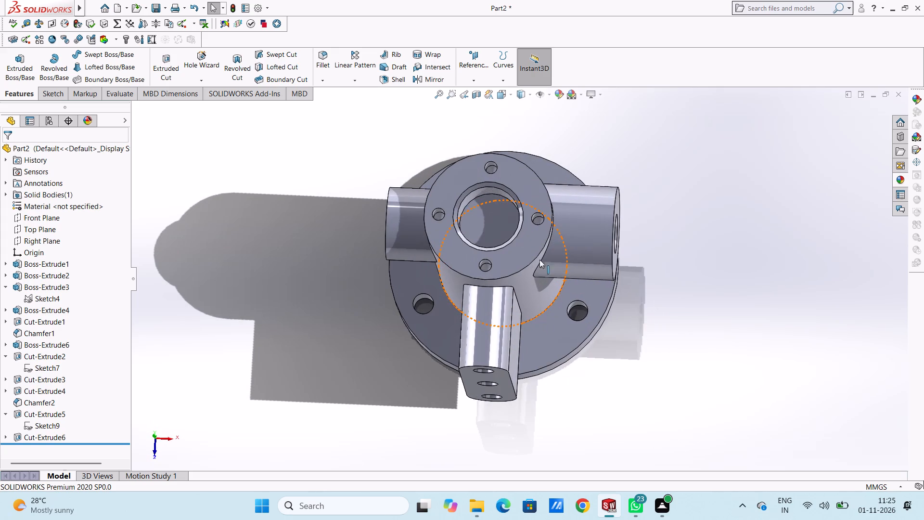
{"action": "left_click", "coordinate": [481, 217]}
{"action": "left_click", "coordinate": [521, 192]}
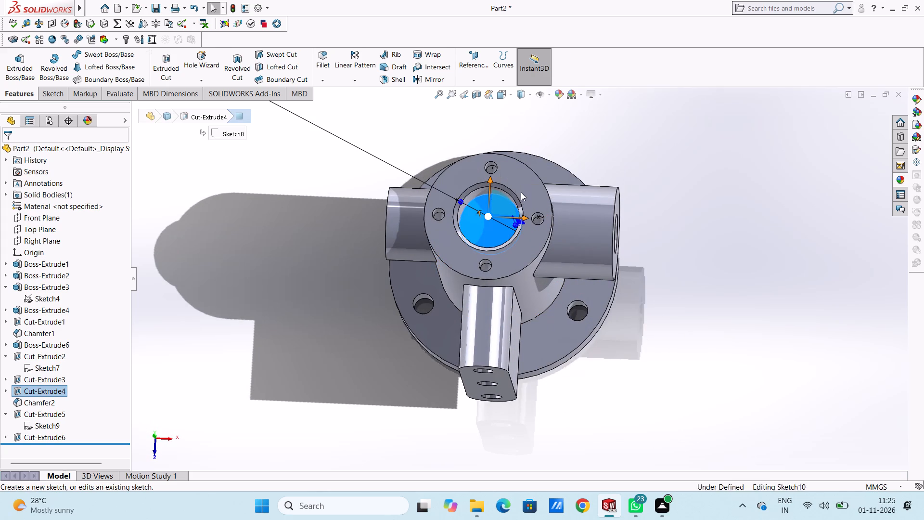
{"action": "left_click", "coordinate": [326, 257]}
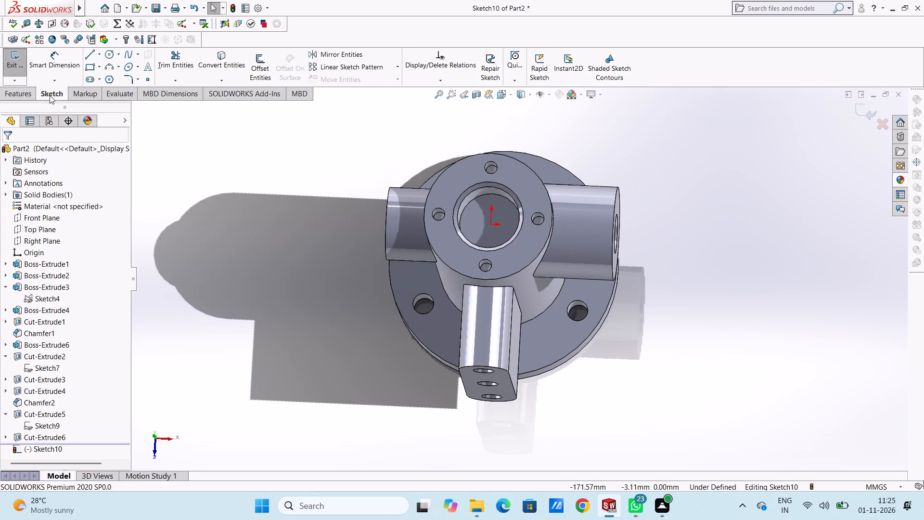
{"action": "left_click", "coordinate": [112, 54]}
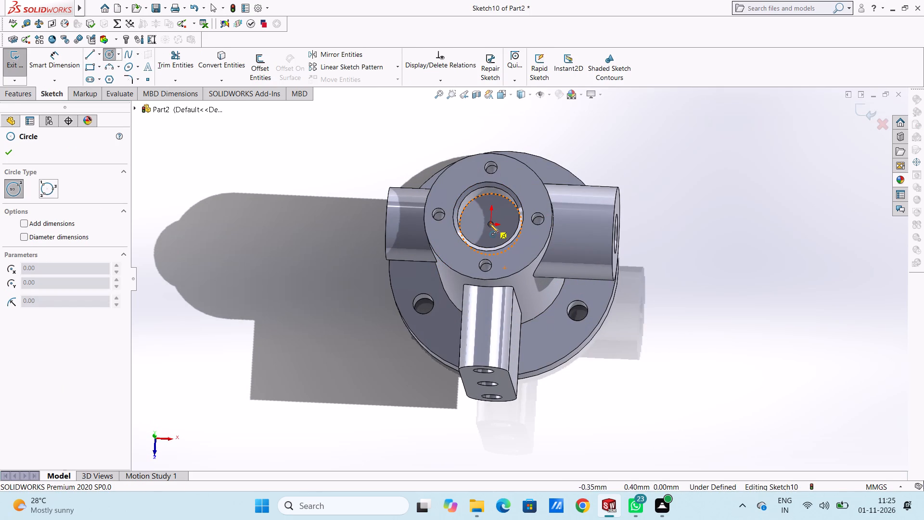
{"action": "left_click", "coordinate": [489, 223]}
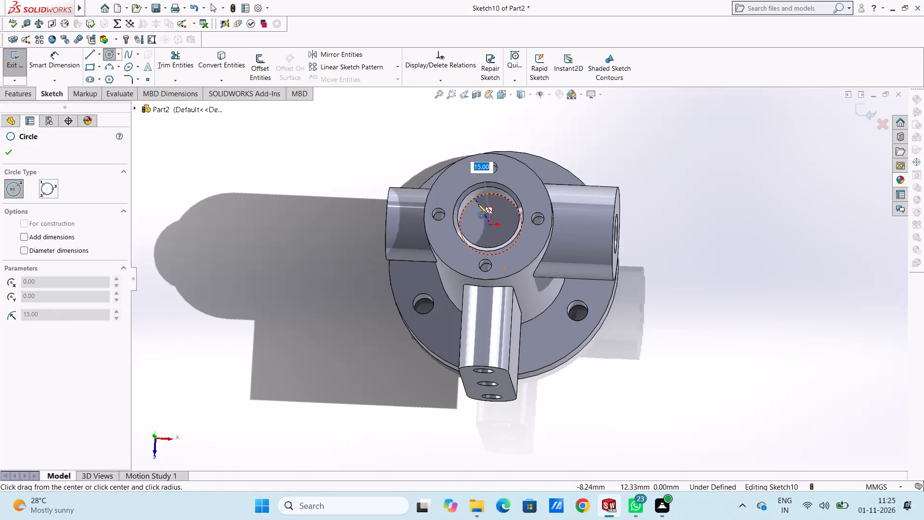
{"action": "key", "text": "Return"}
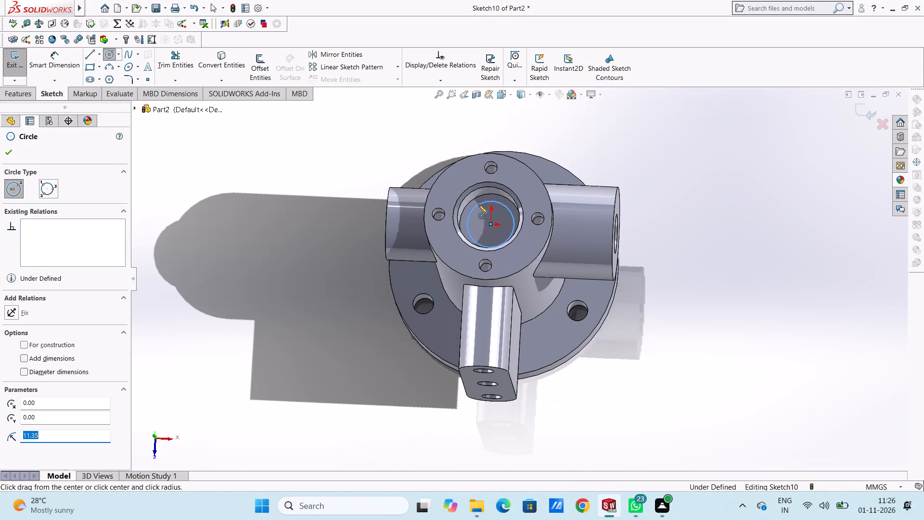
{"action": "left_click", "coordinate": [10, 151]}
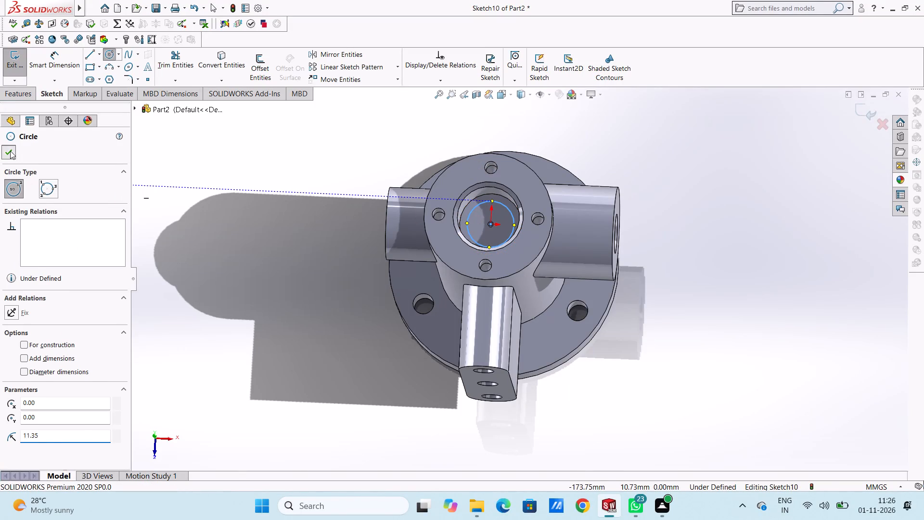
{"action": "left_click", "coordinate": [214, 201]}
Dimension the circle on the bore's floor to a diameter of 25 mm.
{"action": "left_click", "coordinate": [66, 68]}
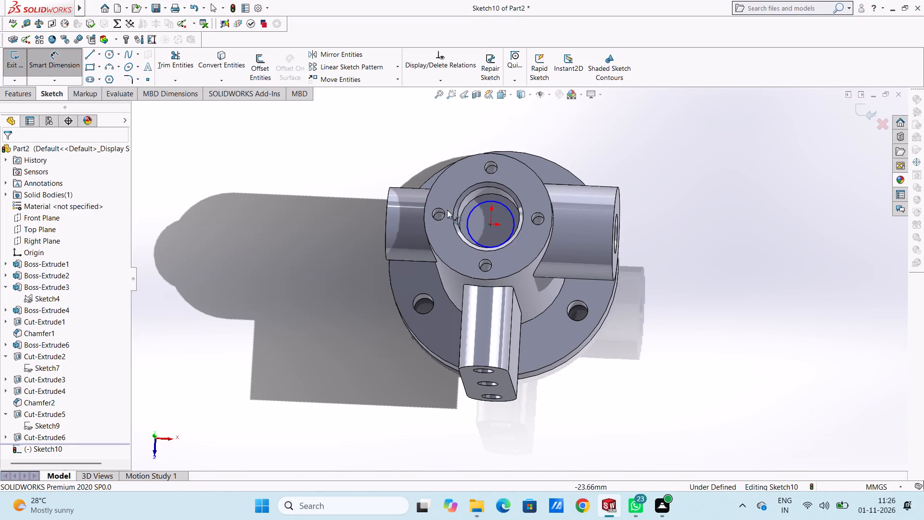
{"action": "left_click", "coordinate": [474, 209]}
{"action": "left_click", "coordinate": [348, 156]}
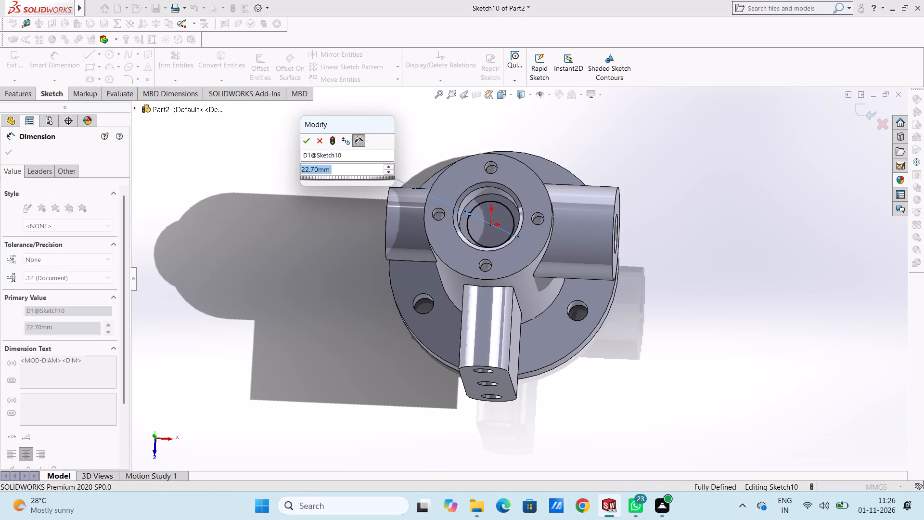
{"action": "type", "text": "25"}
{"action": "key", "text": "Return"}
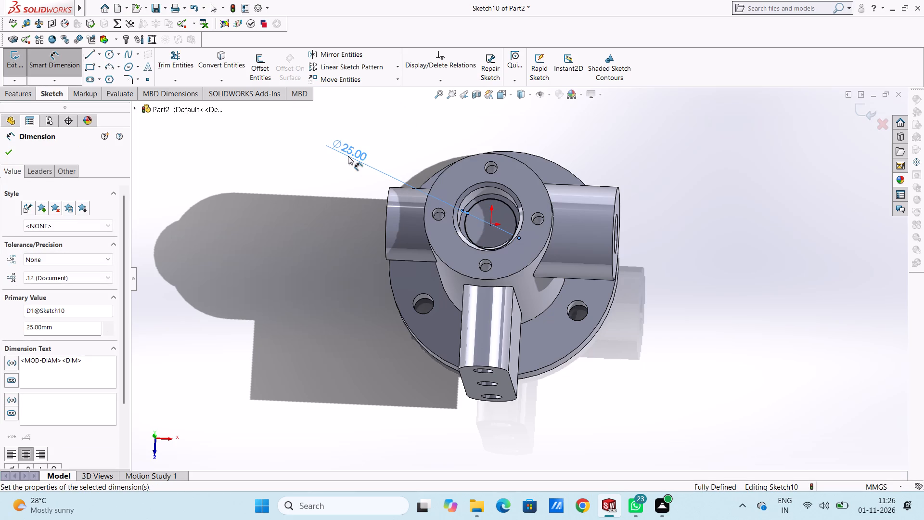
{"action": "left_click", "coordinate": [295, 192]}
{"action": "scroll", "coordinate": [286, 277], "scroll_direction": "up", "scroll_amount": 1}
{"action": "middle_click_drag", "start_coordinate": [287, 302], "coordinate": [291, 246]}
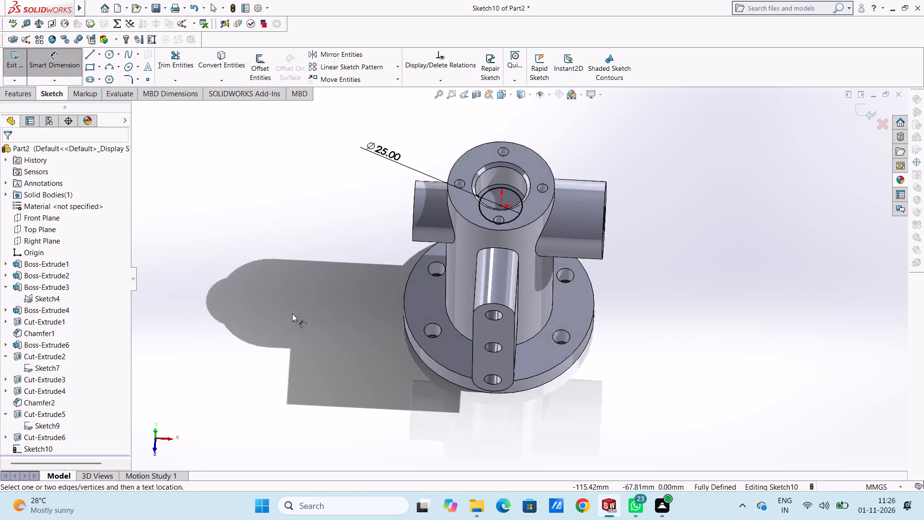
{"action": "middle_click_drag", "start_coordinate": [292, 314], "coordinate": [266, 256]}
{"action": "left_click", "coordinate": [53, 65]}
Extrude-cut the 25 mm circle down from the bore's floor to a blind depth of 20 mm.
{"action": "left_click", "coordinate": [25, 94]}
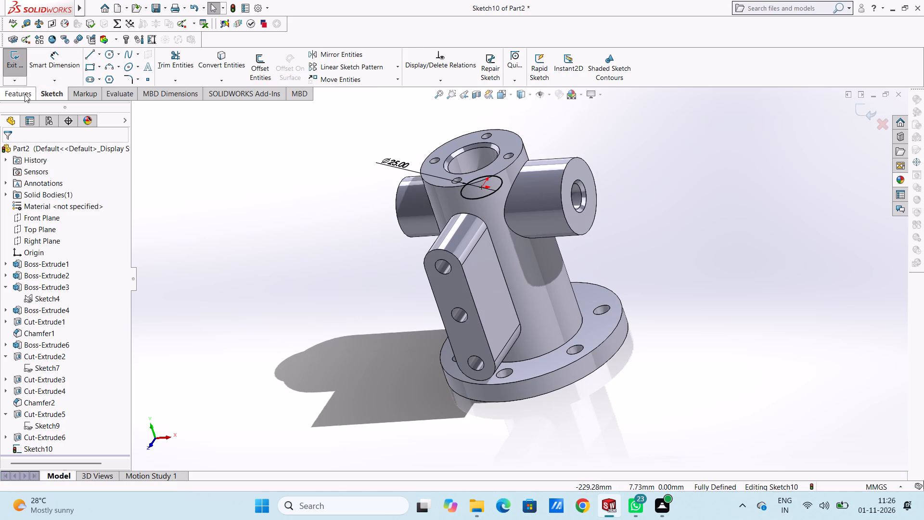
{"action": "left_click", "coordinate": [167, 65]}
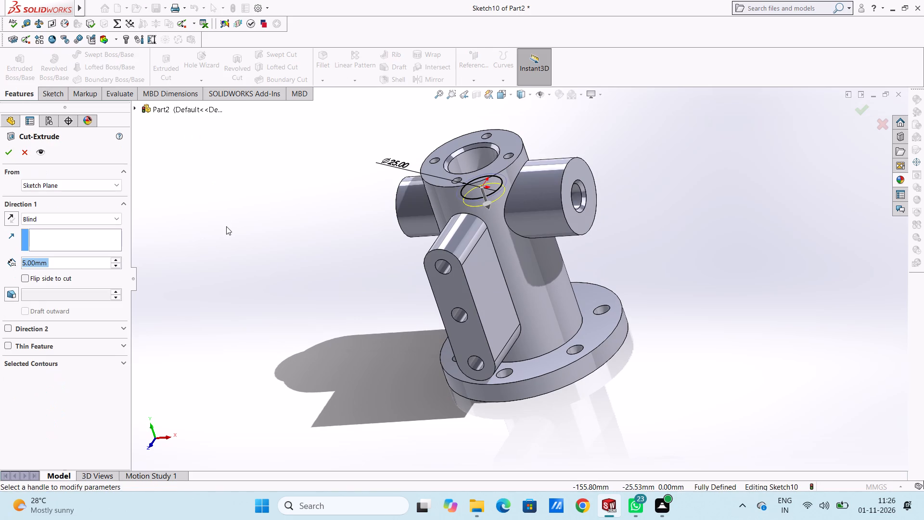
{"action": "type", "text": "20"}
{"action": "key", "text": "Return"}
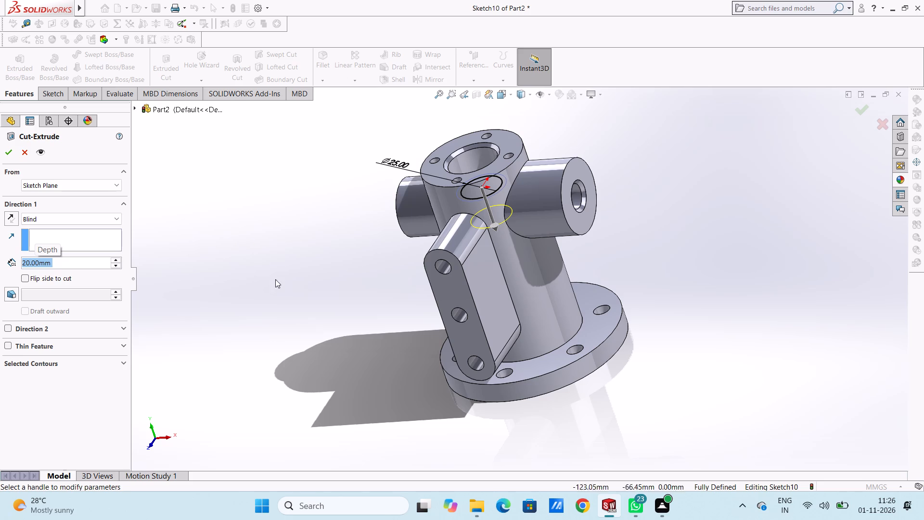
{"action": "middle_click_drag", "start_coordinate": [323, 330], "coordinate": [270, 290]}
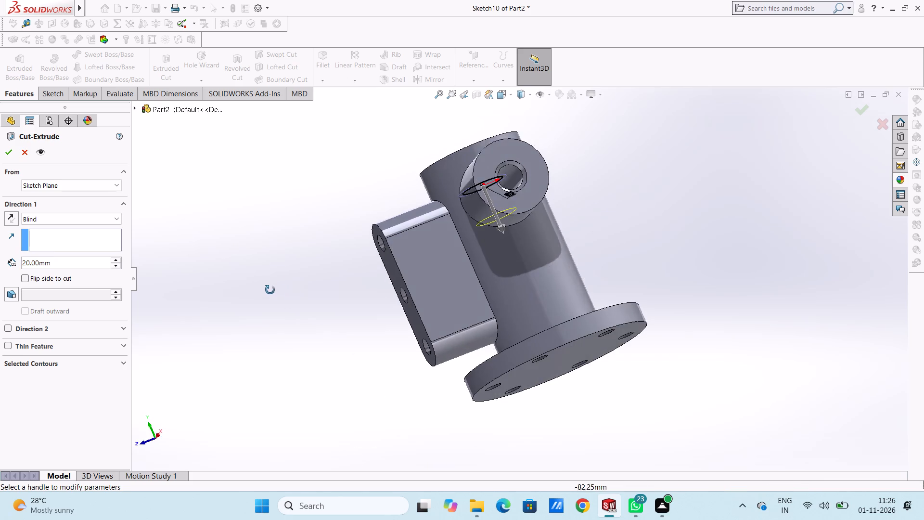
{"action": "middle_click_drag", "start_coordinate": [270, 290], "coordinate": [278, 325]}
{"action": "left_click", "coordinate": [5, 158]}
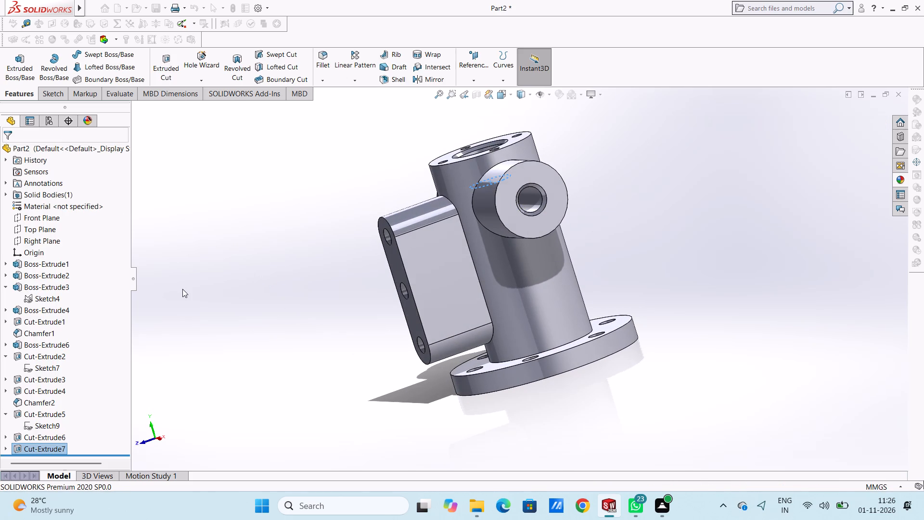
{"action": "left_click", "coordinate": [182, 289]}
Reuse Sketch5, the 15 mm circle on the round side boss, for an extruded cut set to Through All.
{"action": "middle_click_drag", "start_coordinate": [212, 294], "coordinate": [218, 273]}
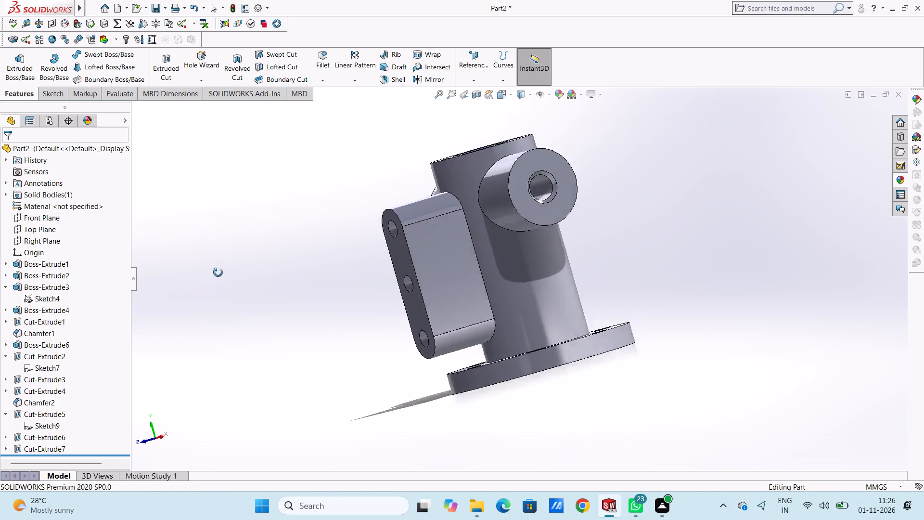
{"action": "middle_click_drag", "start_coordinate": [218, 273], "coordinate": [229, 295]}
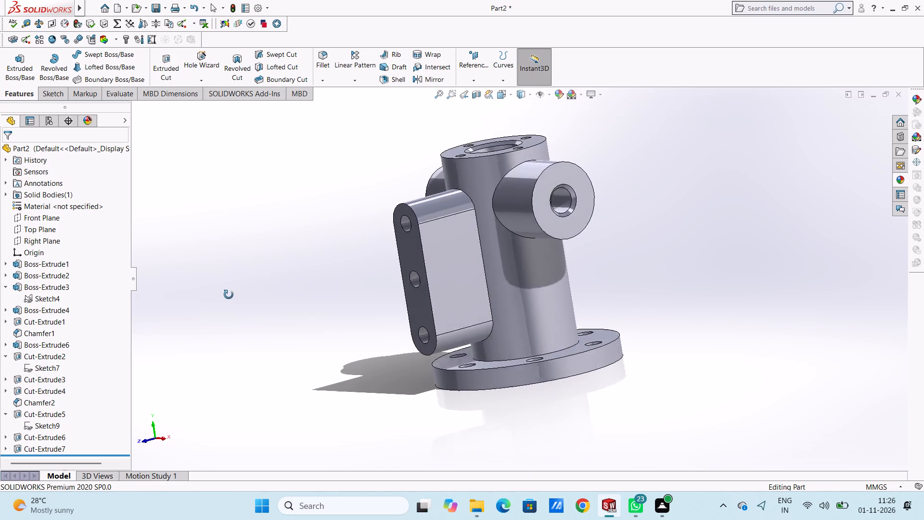
{"action": "middle_click_drag", "start_coordinate": [229, 295], "coordinate": [226, 296]}
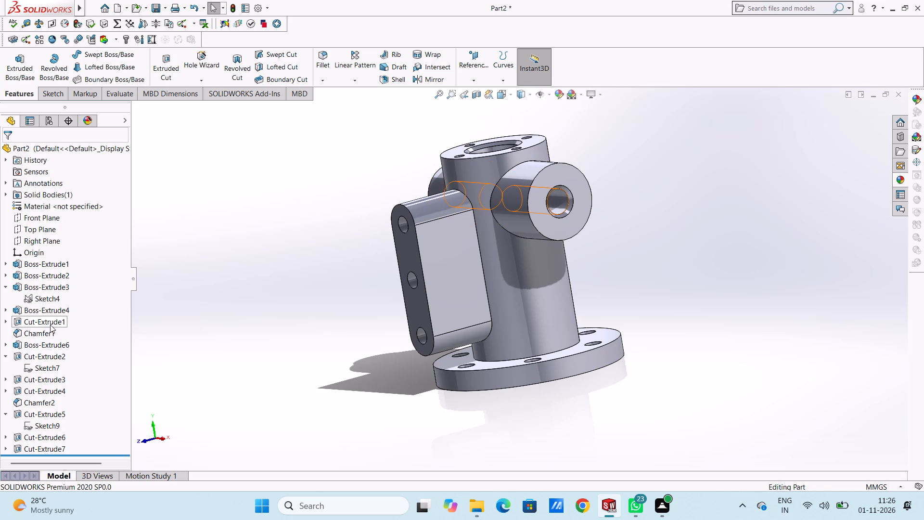
{"action": "left_click", "coordinate": [4, 321]}
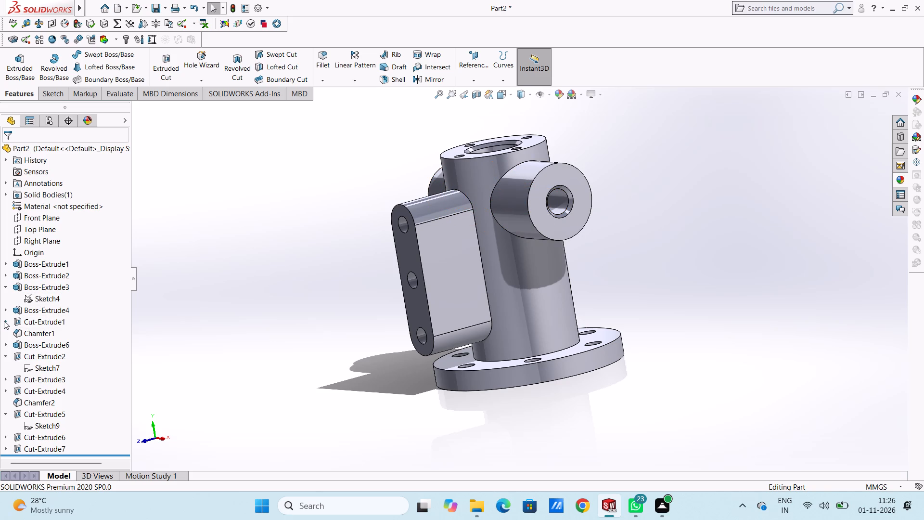
{"action": "left_click", "coordinate": [41, 338]}
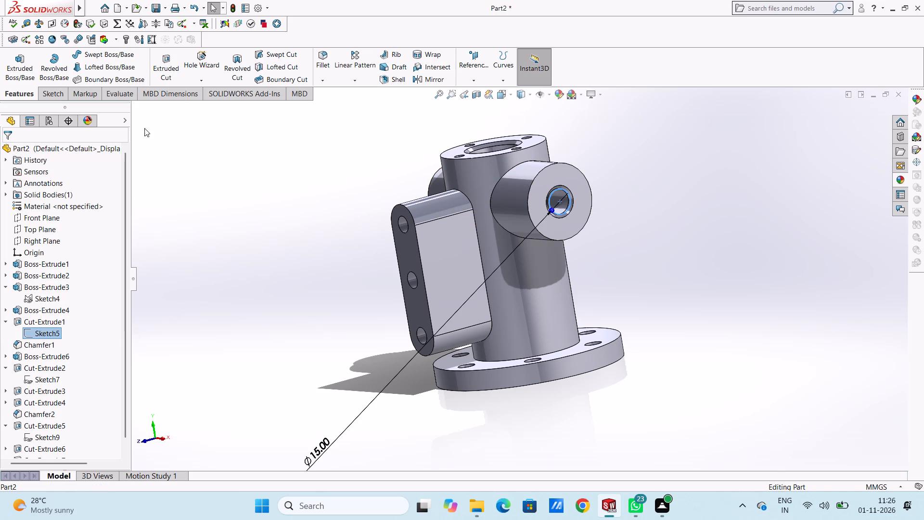
{"action": "left_click", "coordinate": [167, 66]}
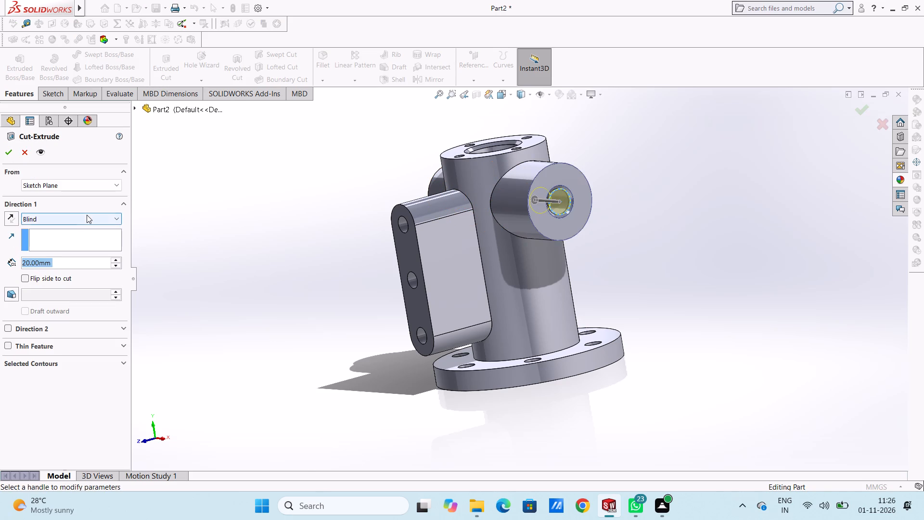
{"action": "left_click", "coordinate": [87, 216]}
{"action": "left_click", "coordinate": [79, 237]}
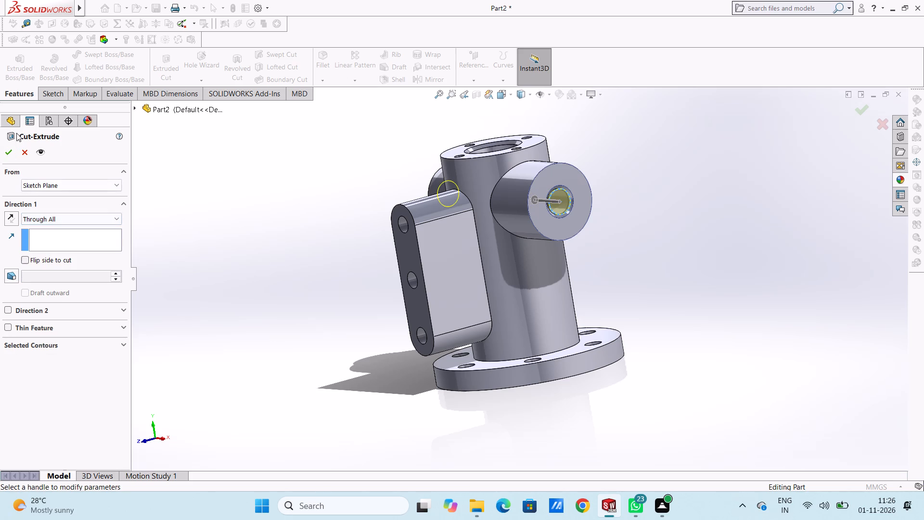
{"action": "left_click", "coordinate": [7, 151]}
{"action": "left_click", "coordinate": [187, 236]}
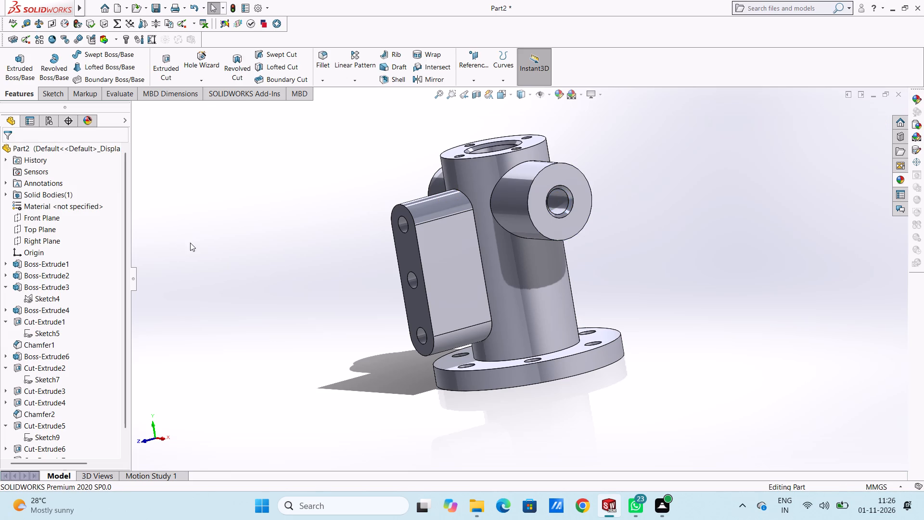
Apply a section view nearly parallel to the Front Plane, offset about -0.7 mm, slicing lengthwise through the central bore and side bosses.
{"action": "middle_click_drag", "start_coordinate": [190, 243], "coordinate": [198, 249]}
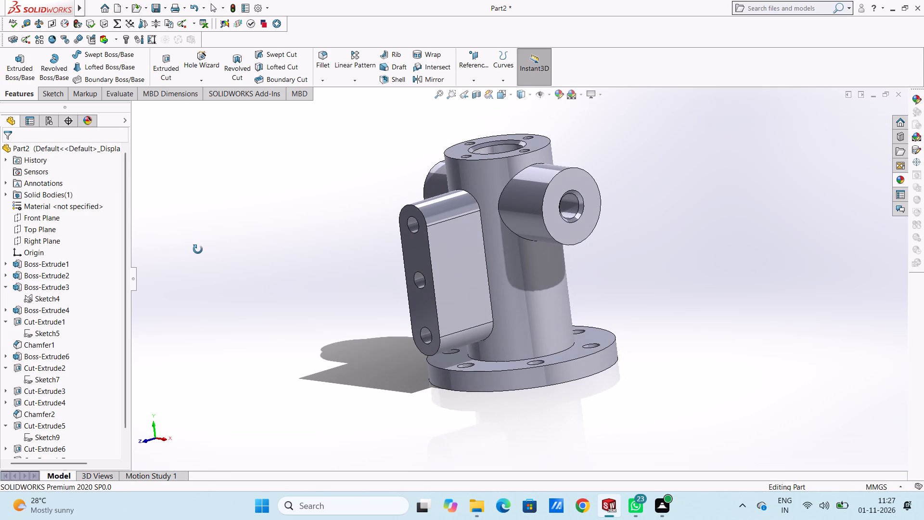
{"action": "middle_click_drag", "start_coordinate": [198, 249], "coordinate": [225, 285]}
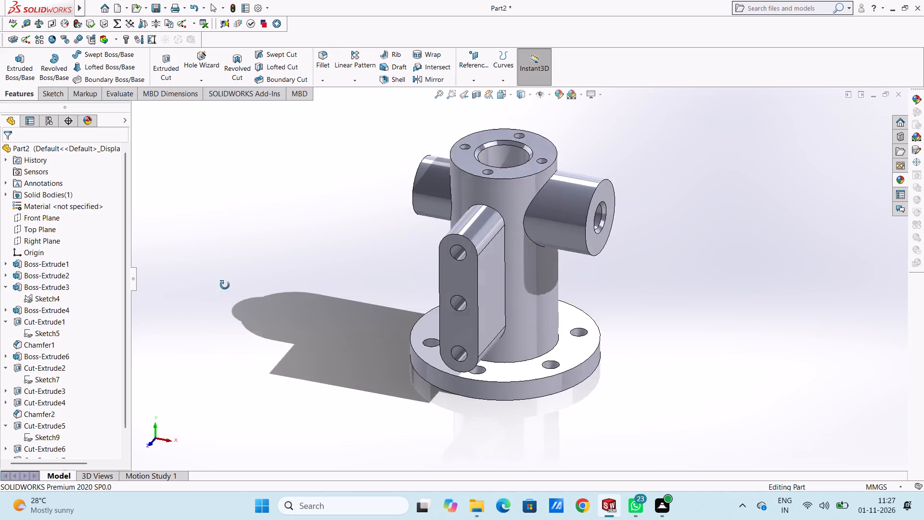
{"action": "middle_click_drag", "start_coordinate": [225, 285], "coordinate": [223, 321]}
{"action": "left_click", "coordinate": [475, 96]}
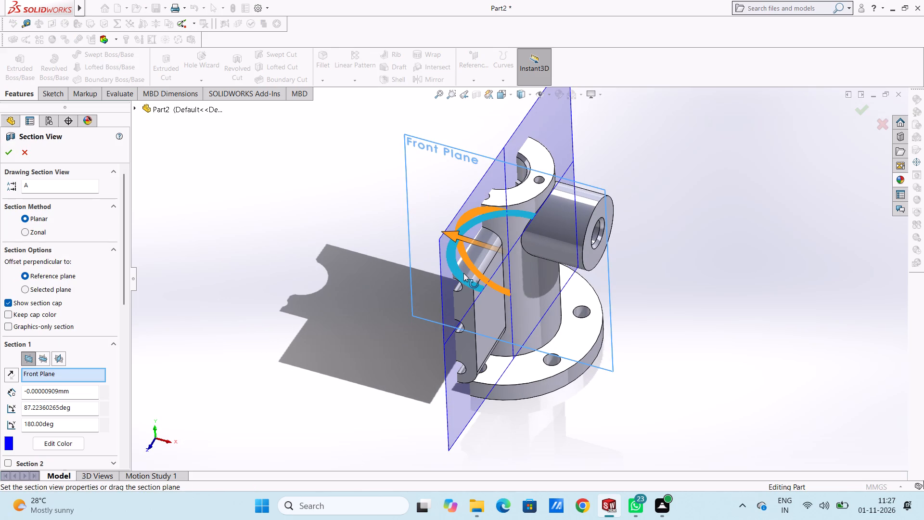
{"action": "left_click_drag", "start_coordinate": [471, 265], "coordinate": [519, 273]}
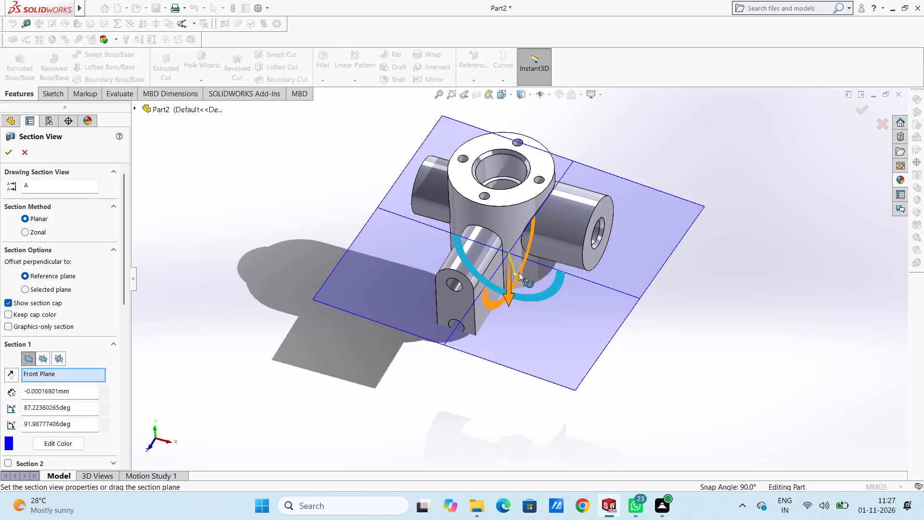
{"action": "left_click_drag", "start_coordinate": [519, 273], "coordinate": [500, 298]}
{"action": "middle_click_drag", "start_coordinate": [327, 312], "coordinate": [321, 234]}
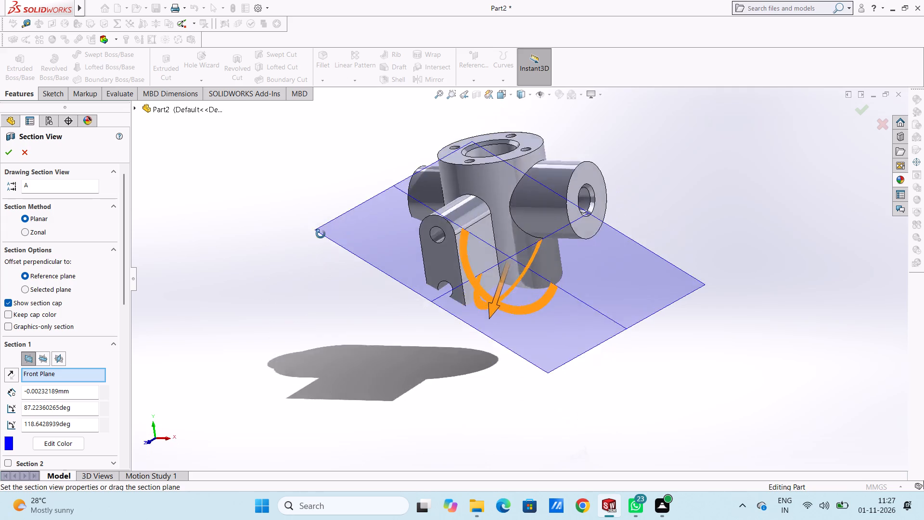
{"action": "middle_click_drag", "start_coordinate": [321, 234], "coordinate": [347, 229]}
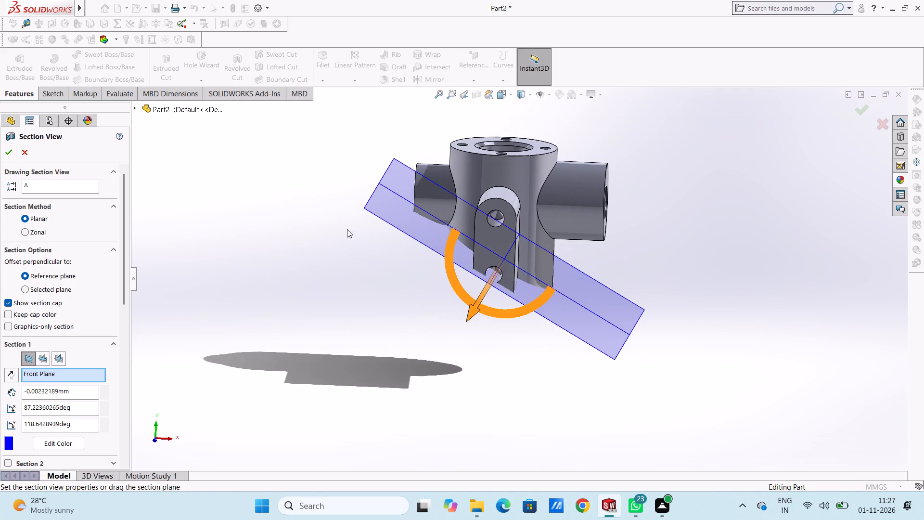
{"action": "left_click_drag", "start_coordinate": [472, 310], "coordinate": [479, 243]}
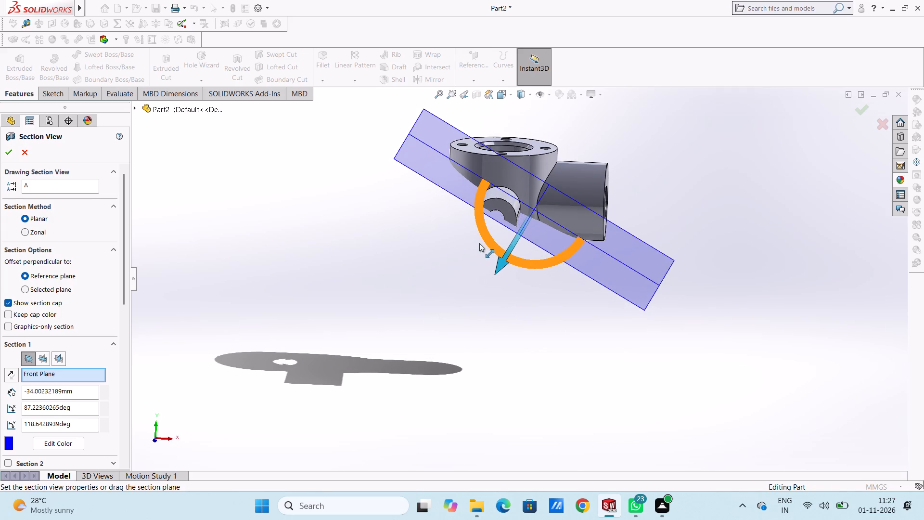
{"action": "left_click_drag", "start_coordinate": [479, 243], "coordinate": [479, 249]}
{"action": "left_click_drag", "start_coordinate": [535, 273], "coordinate": [527, 164]}
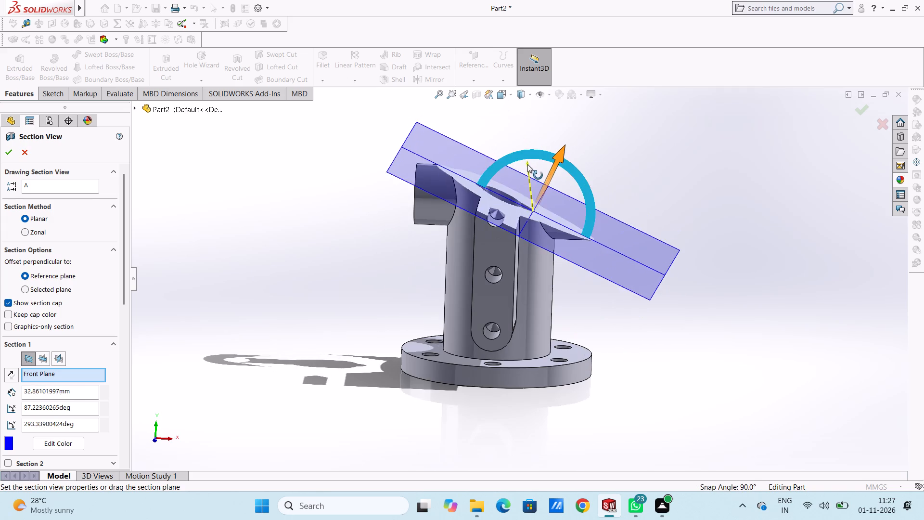
{"action": "left_click_drag", "start_coordinate": [527, 164], "coordinate": [513, 178]}
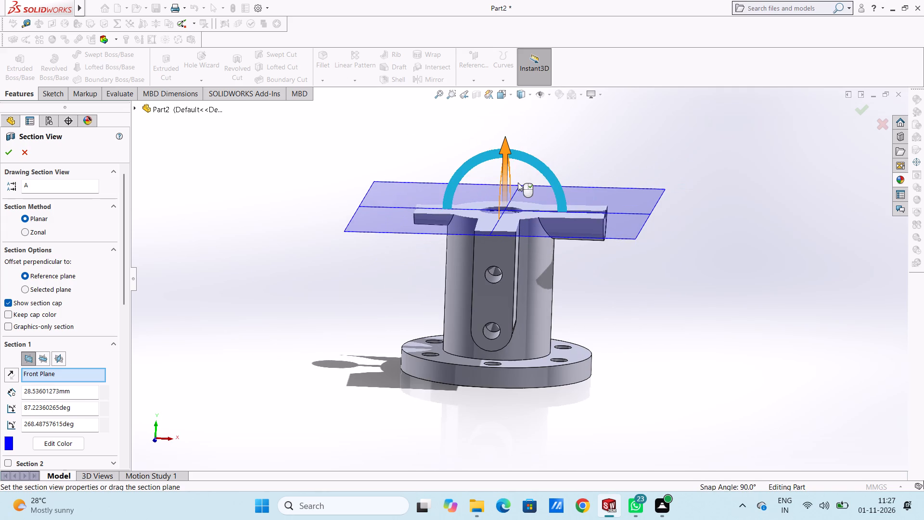
{"action": "left_click_drag", "start_coordinate": [499, 192], "coordinate": [496, 240]}
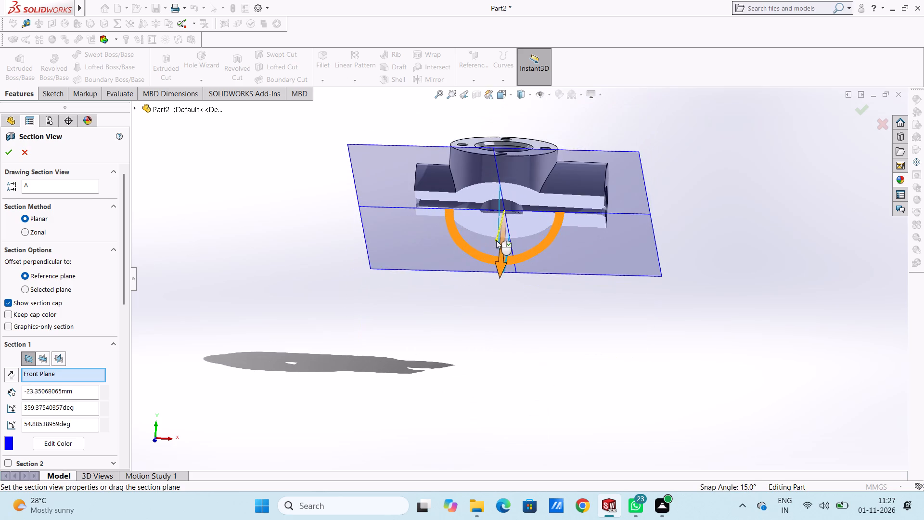
{"action": "left_click_drag", "start_coordinate": [496, 240], "coordinate": [499, 212]}
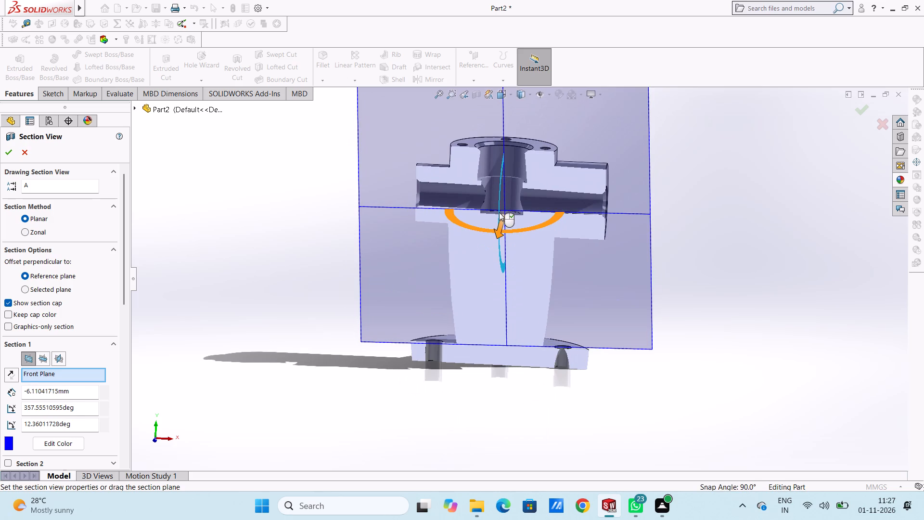
{"action": "left_click_drag", "start_coordinate": [499, 212], "coordinate": [500, 213]}
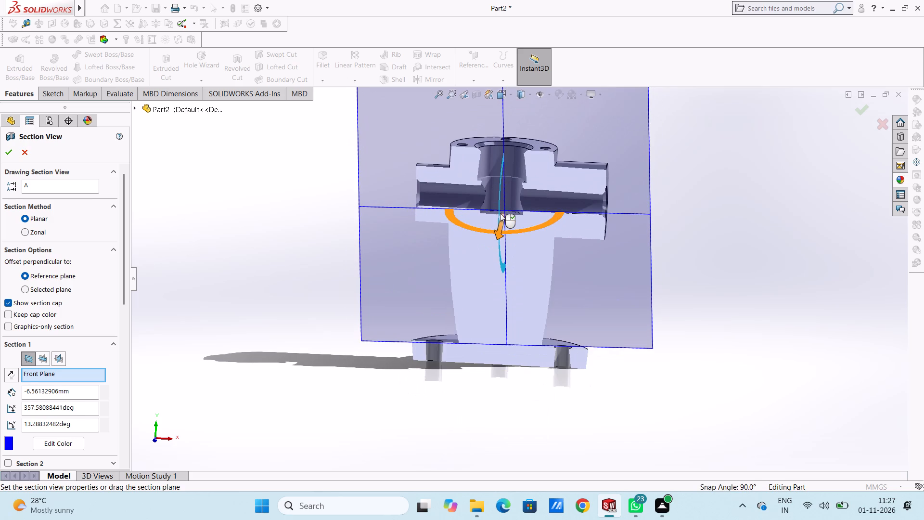
{"action": "left_click_drag", "start_coordinate": [500, 213], "coordinate": [501, 212]}
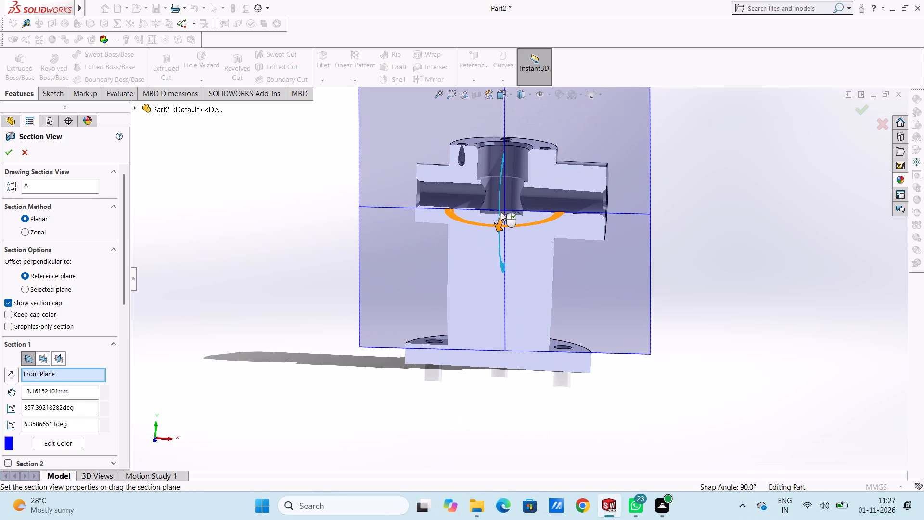
{"action": "left_click_drag", "start_coordinate": [501, 212], "coordinate": [501, 211]}
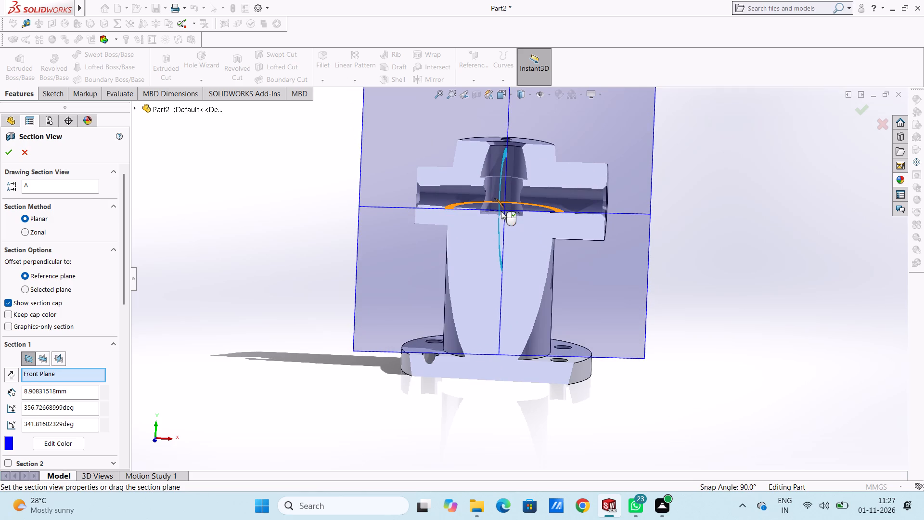
{"action": "left_click_drag", "start_coordinate": [501, 211], "coordinate": [502, 212]}
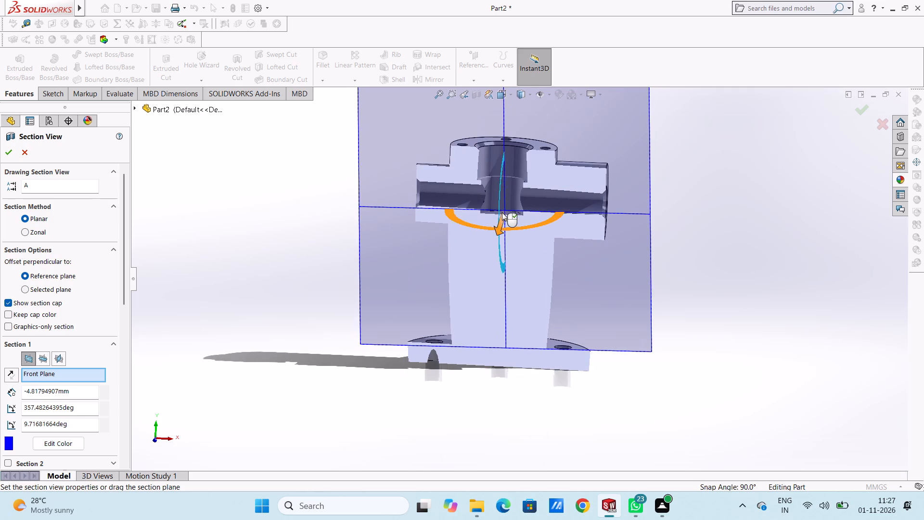
{"action": "left_click_drag", "start_coordinate": [502, 212], "coordinate": [502, 211]}
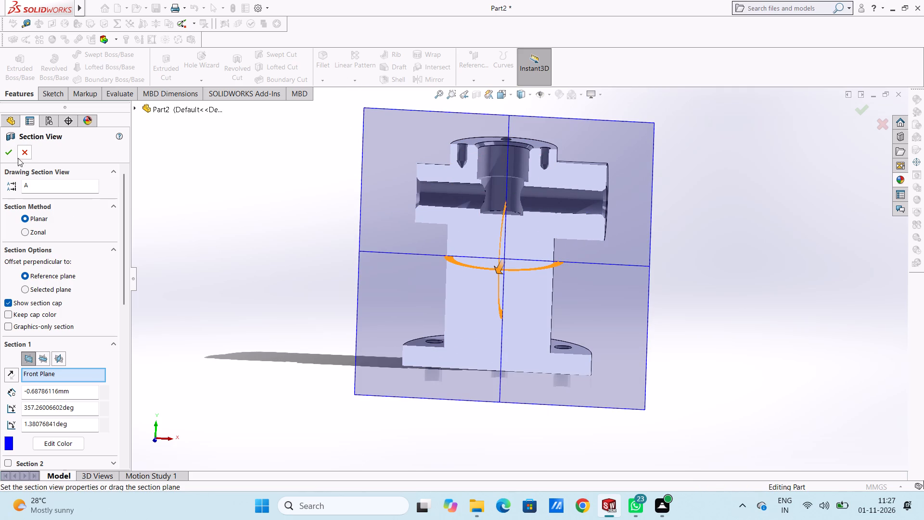
{"action": "left_click", "coordinate": [11, 150]}
Examine the sectioned interior where the stepped bore meets the cross hole.
{"action": "middle_click_drag", "start_coordinate": [272, 250], "coordinate": [270, 237]}
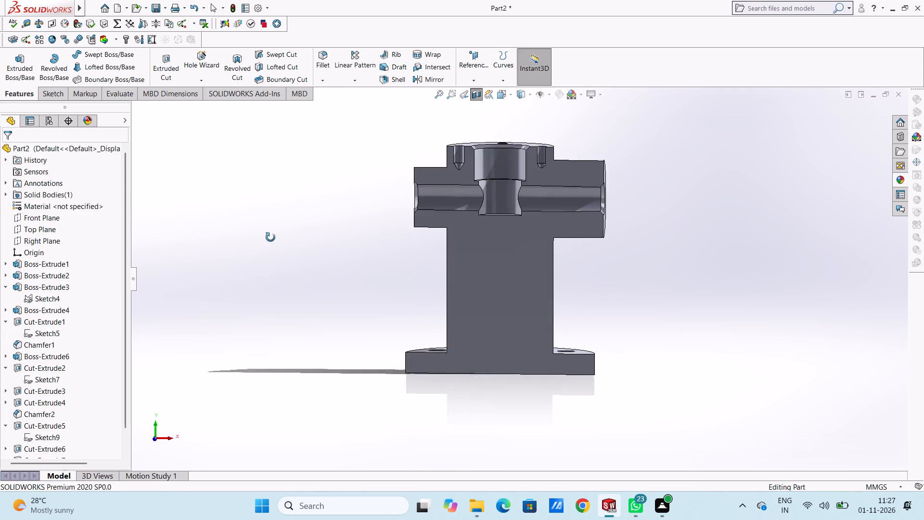
{"action": "middle_click_drag", "start_coordinate": [270, 237], "coordinate": [290, 232]}
{"action": "middle_click_drag", "start_coordinate": [275, 236], "coordinate": [267, 238]}
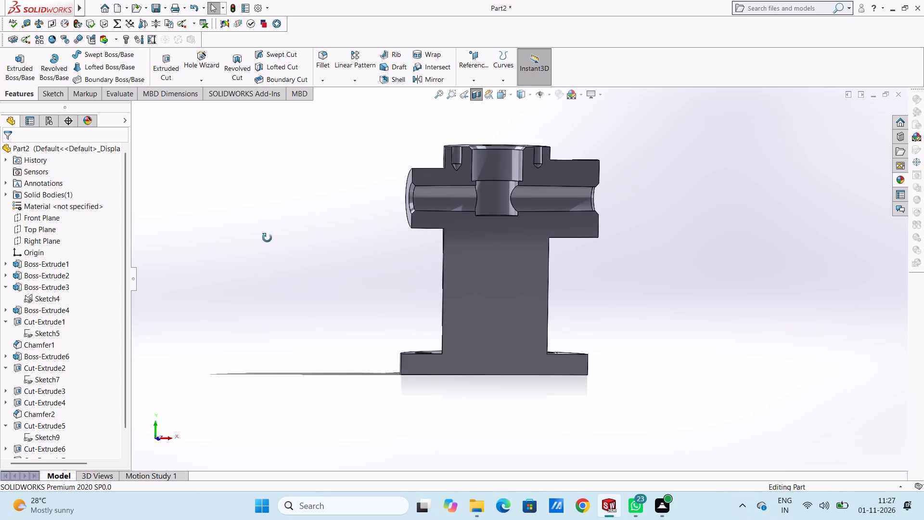
{"action": "middle_click_drag", "start_coordinate": [267, 238], "coordinate": [253, 244]}
{"action": "middle_click_drag", "start_coordinate": [322, 278], "coordinate": [307, 273]}
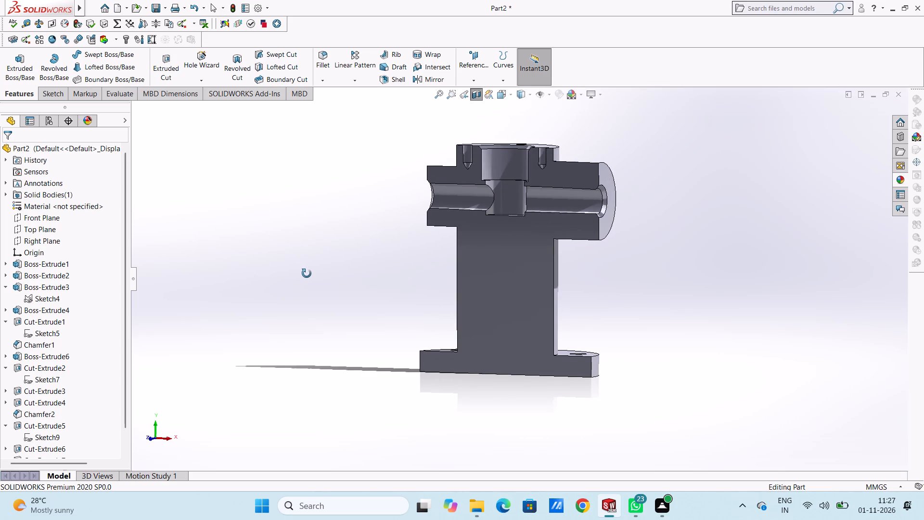
{"action": "middle_click_drag", "start_coordinate": [307, 273], "coordinate": [308, 273]}
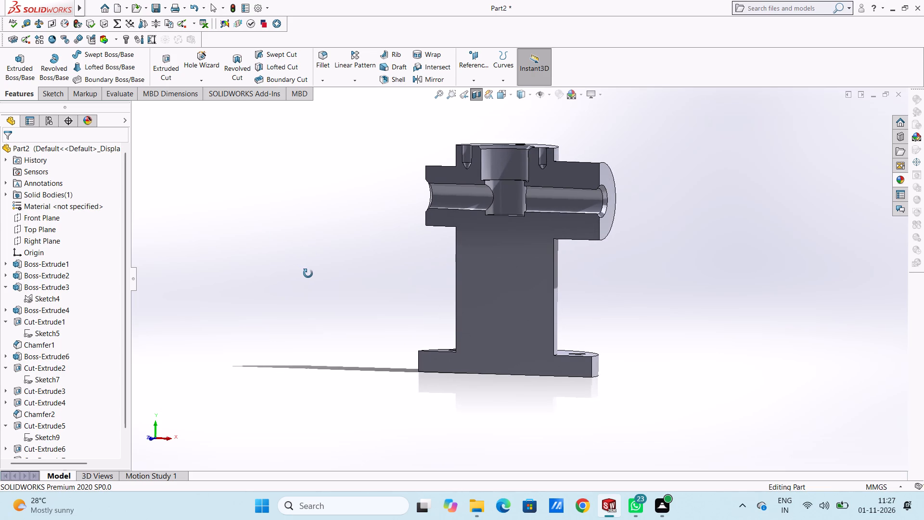
{"action": "middle_click_drag", "start_coordinate": [308, 273], "coordinate": [318, 313]}
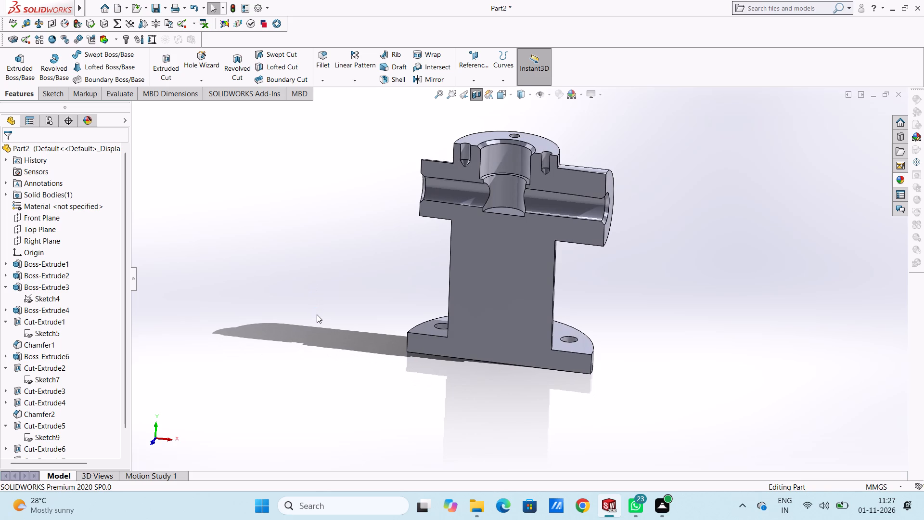
Start a sketch on the 25 mm bore's floor and draw an origin-centred circle about 45.4 mm in diameter.
{"action": "key", "text": "ctrl+5"}
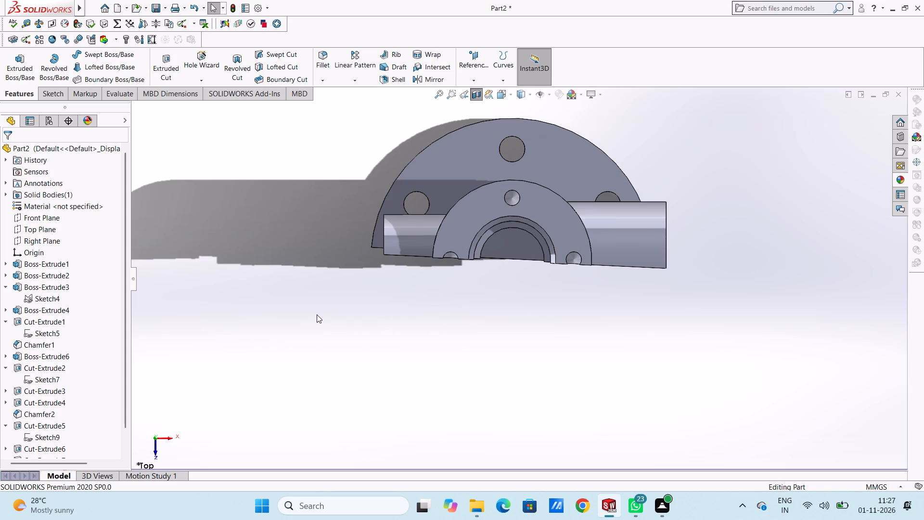
{"action": "left_click", "coordinate": [519, 257]}
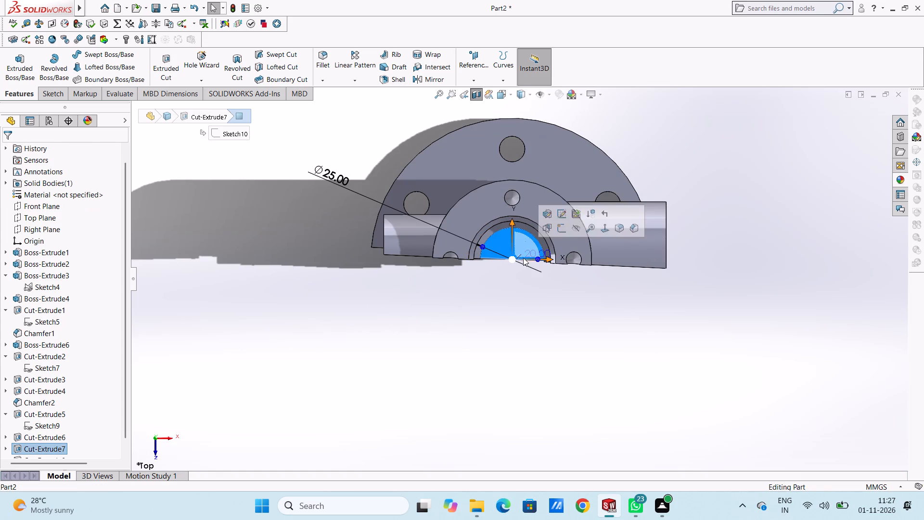
{"action": "left_click", "coordinate": [563, 231]}
{"action": "left_click", "coordinate": [497, 313]}
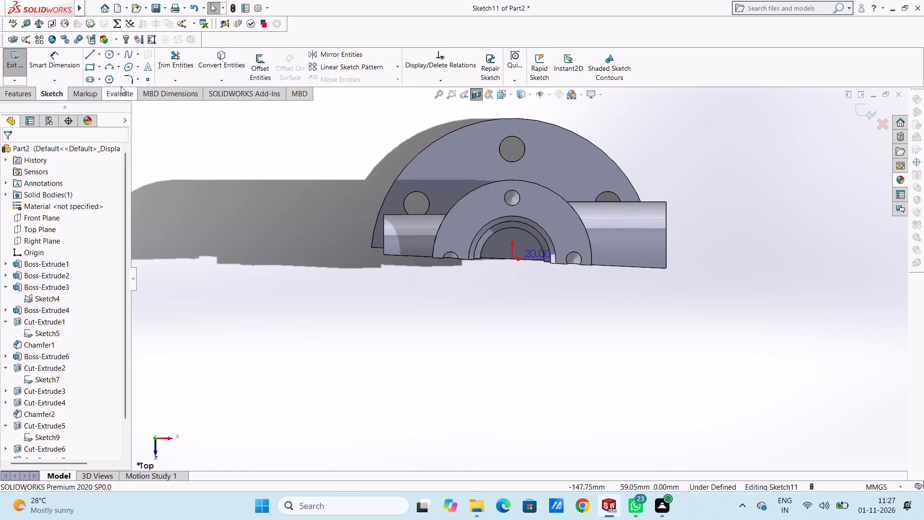
{"action": "left_click", "coordinate": [108, 51]}
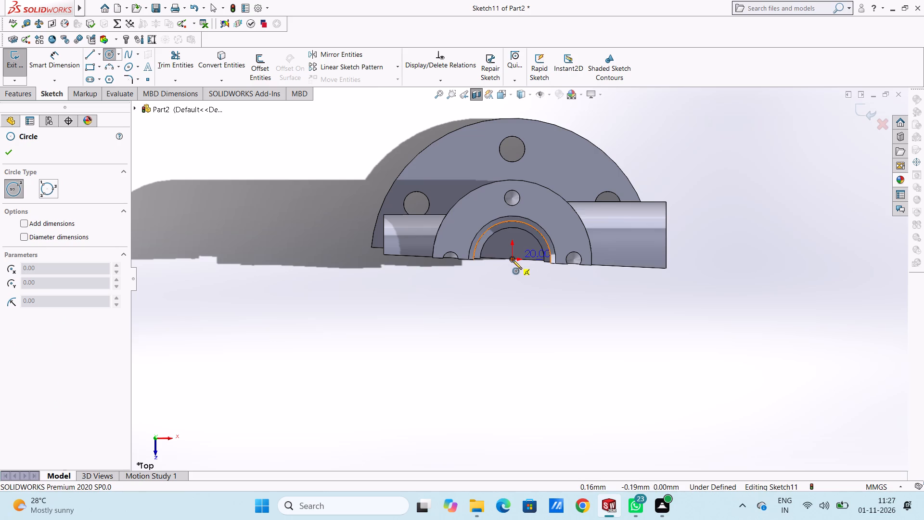
{"action": "left_click", "coordinate": [513, 260]}
{"action": "left_click", "coordinate": [532, 314]}
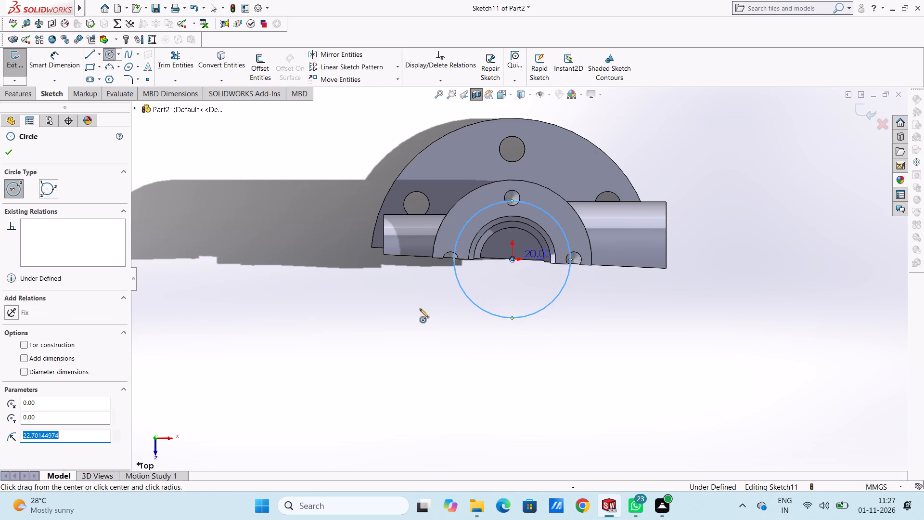
{"action": "left_click", "coordinate": [7, 154]}
{"action": "left_click", "coordinate": [210, 199]}
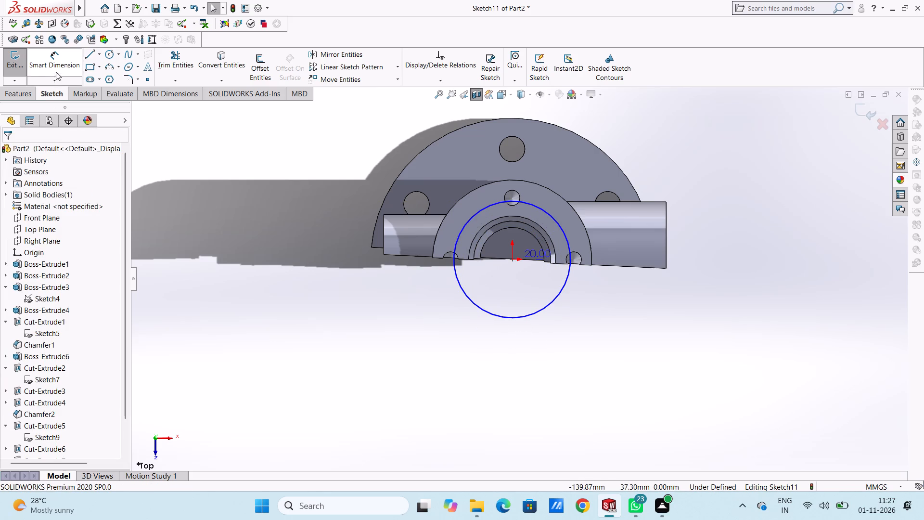
Dimension the circle on the 25 mm bore's floor to a diameter of 42 mm.
{"action": "left_click", "coordinate": [55, 64]}
{"action": "left_click", "coordinate": [475, 305]}
{"action": "left_click", "coordinate": [262, 356]}
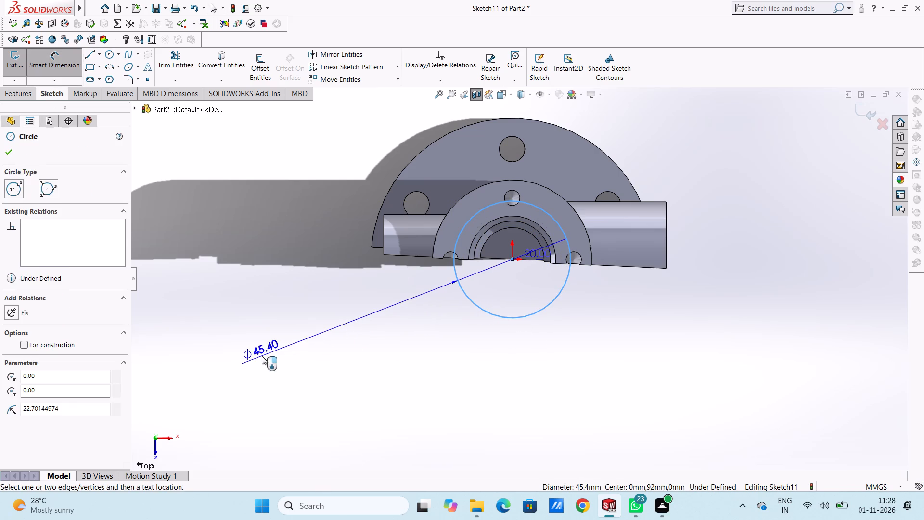
{"action": "type", "text": "42"}
{"action": "key", "text": "Return"}
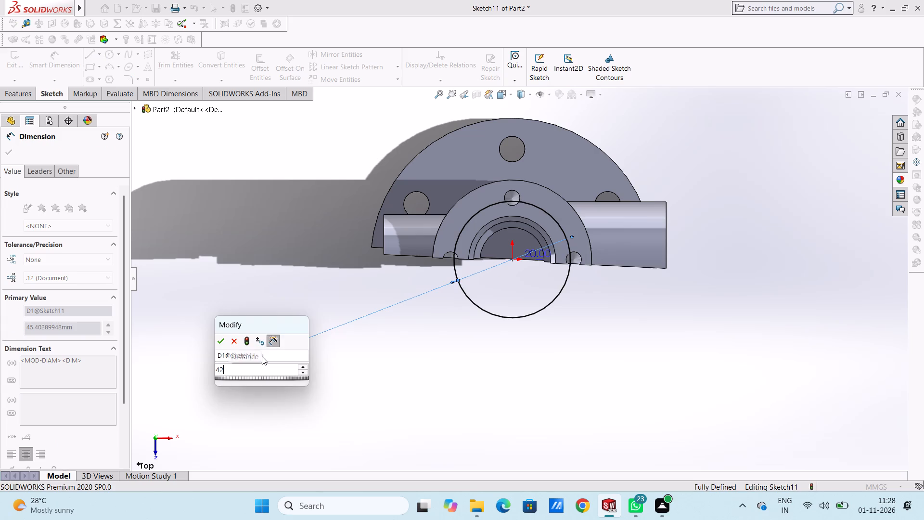
{"action": "left_click", "coordinate": [257, 274]}
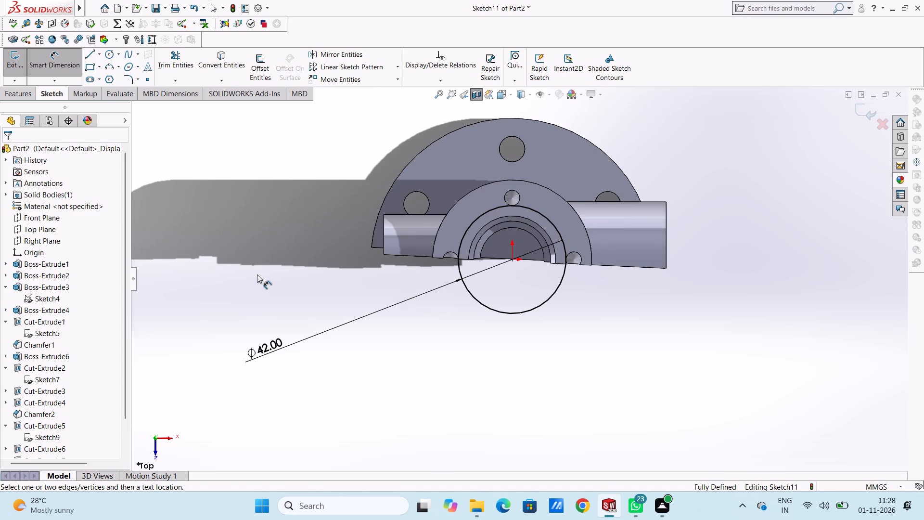
Cut-extrude the 42 mm circle blind to a depth of 82 mm down through the body toward the base flange.
{"action": "scroll", "coordinate": [436, 325], "scroll_direction": "up", "scroll_amount": 1}
{"action": "middle_click_drag", "start_coordinate": [446, 366], "coordinate": [446, 197]}
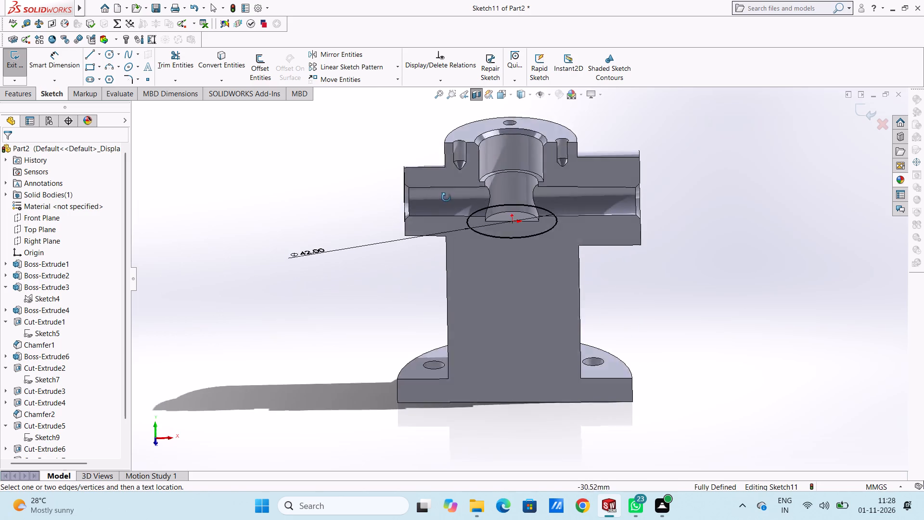
{"action": "middle_click_drag", "start_coordinate": [446, 197], "coordinate": [412, 188]}
{"action": "middle_click_drag", "start_coordinate": [406, 309], "coordinate": [383, 271]}
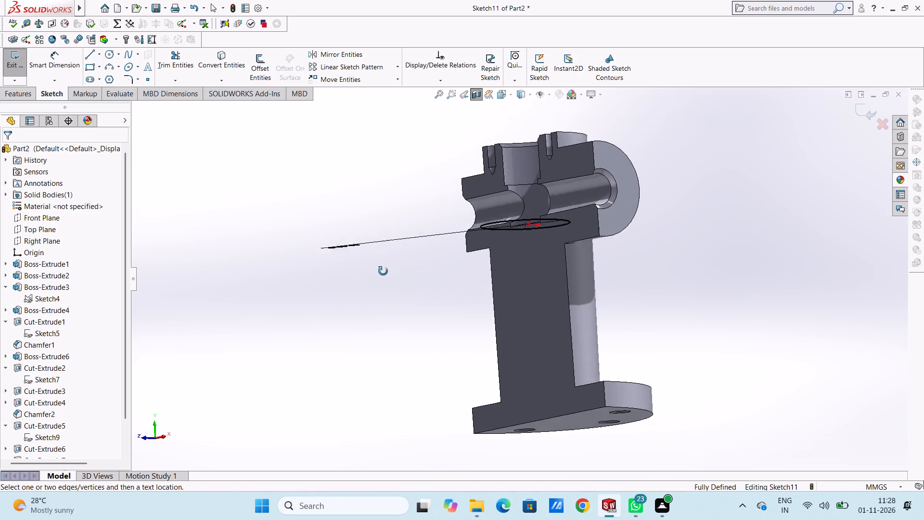
{"action": "middle_click_drag", "start_coordinate": [383, 271], "coordinate": [390, 292]}
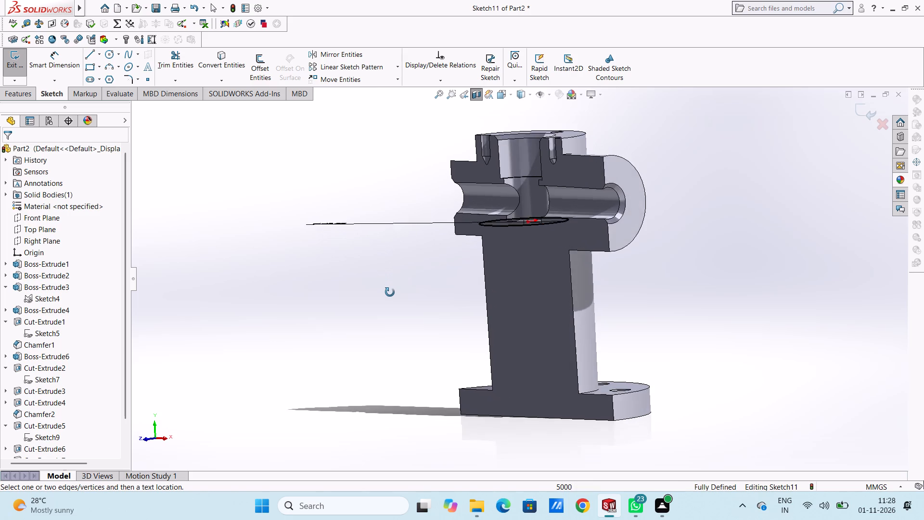
{"action": "middle_click_drag", "start_coordinate": [390, 292], "coordinate": [406, 315]}
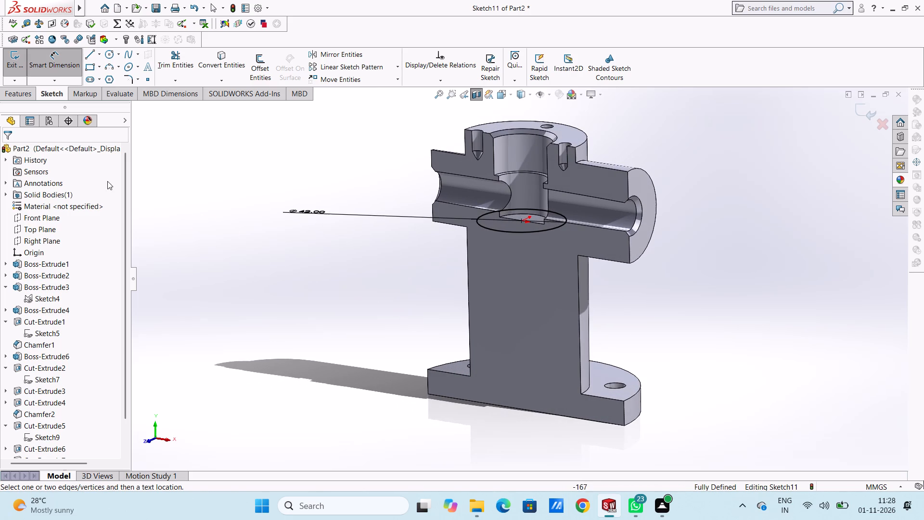
{"action": "left_click", "coordinate": [54, 65]}
{"action": "left_click", "coordinate": [22, 93]}
{"action": "left_click", "coordinate": [166, 70]}
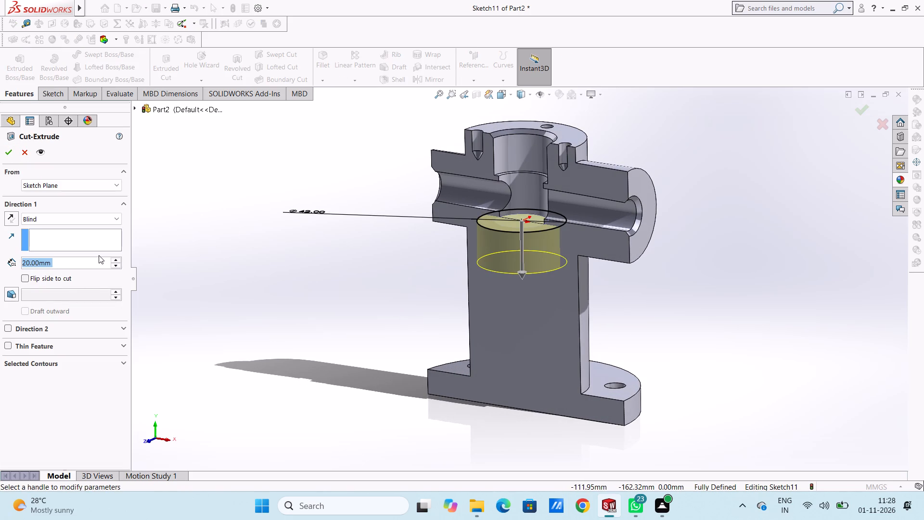
{"action": "type", "text": "100"}
{"action": "key", "text": "Return"}
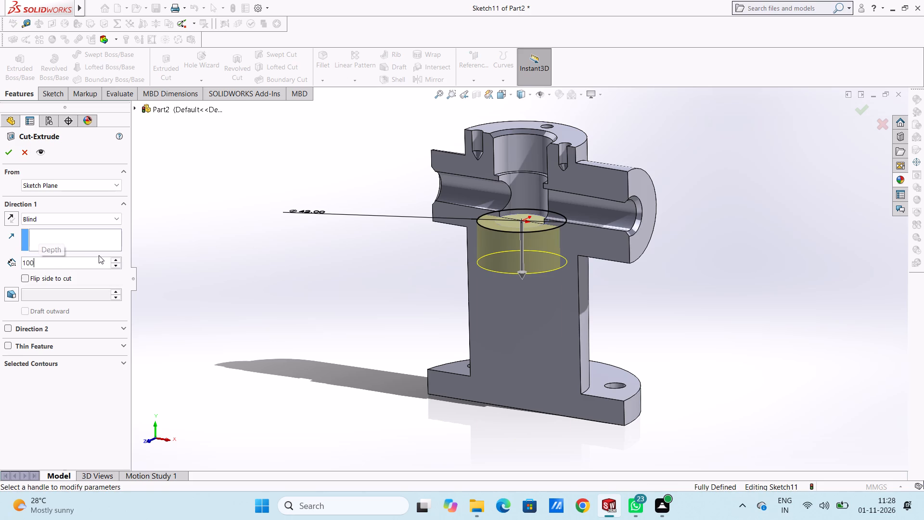
{"action": "type", "text": "80"}
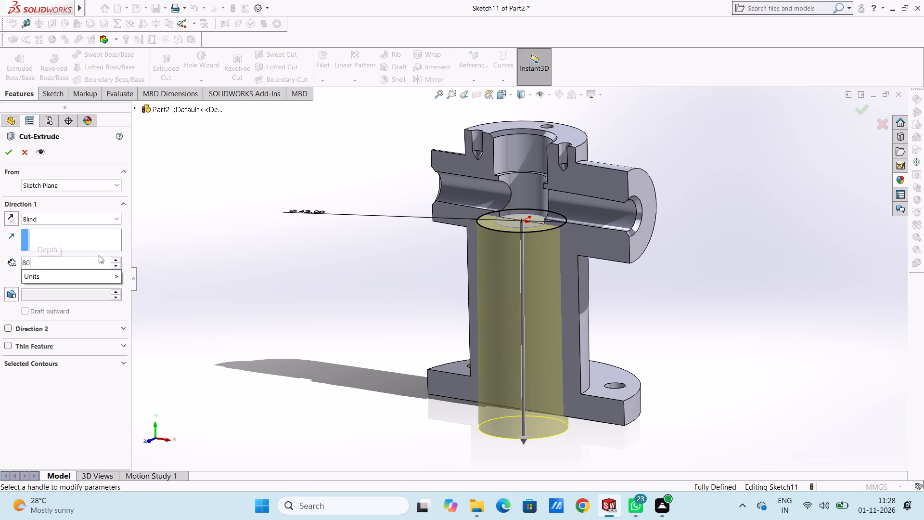
{"action": "key", "text": "Return"}
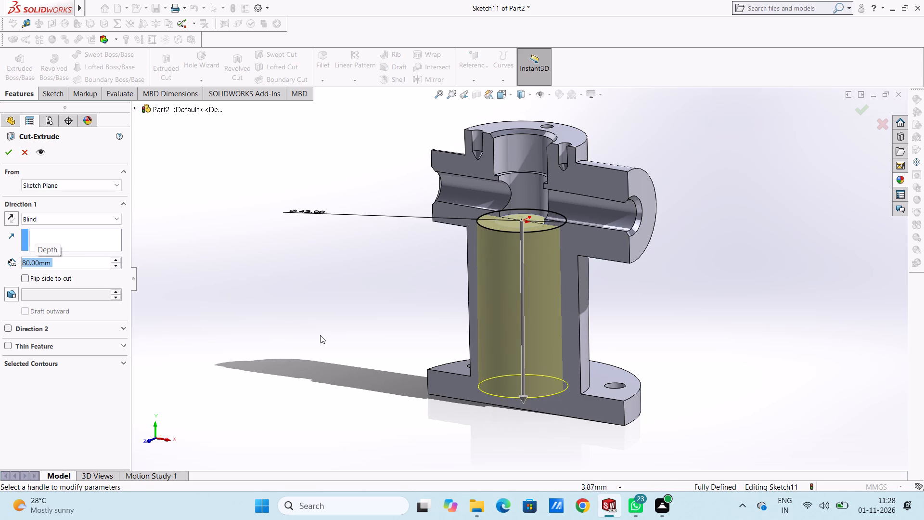
{"action": "middle_click_drag", "start_coordinate": [321, 336], "coordinate": [334, 288]}
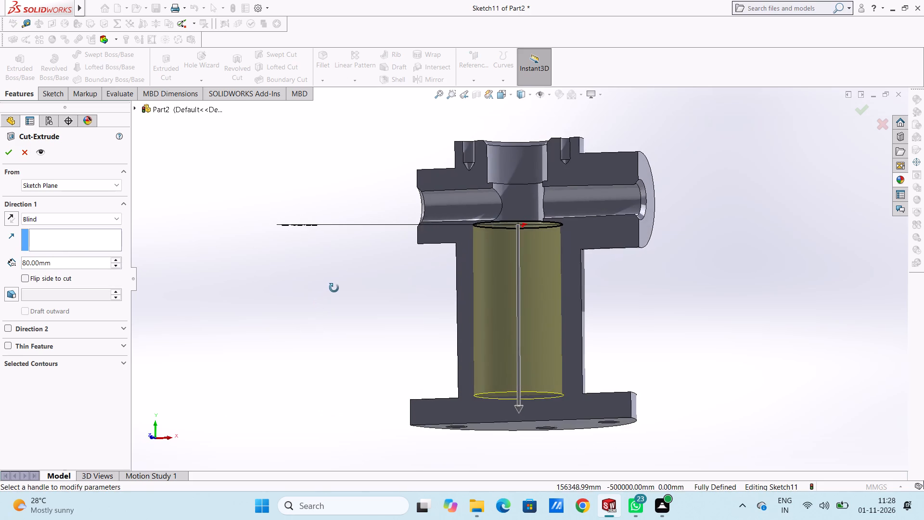
{"action": "middle_click_drag", "start_coordinate": [334, 288], "coordinate": [329, 301]}
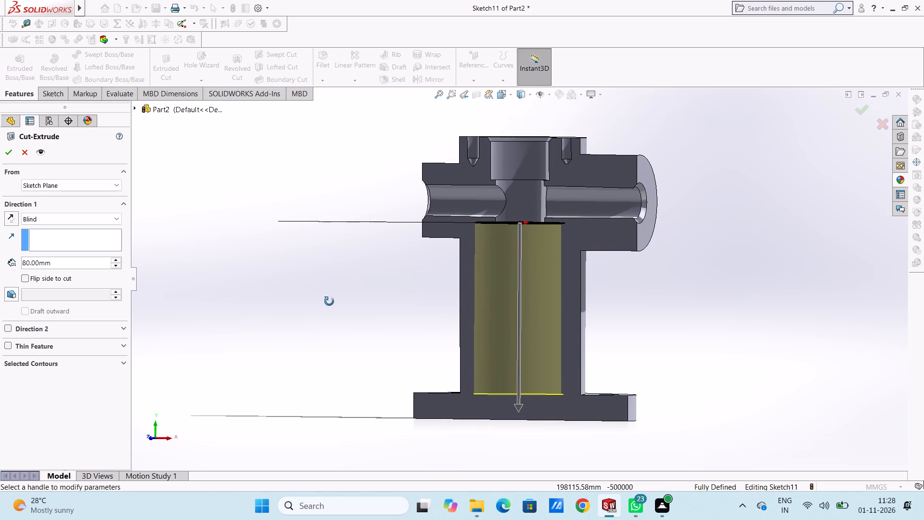
{"action": "middle_click_drag", "start_coordinate": [329, 301], "coordinate": [324, 303]}
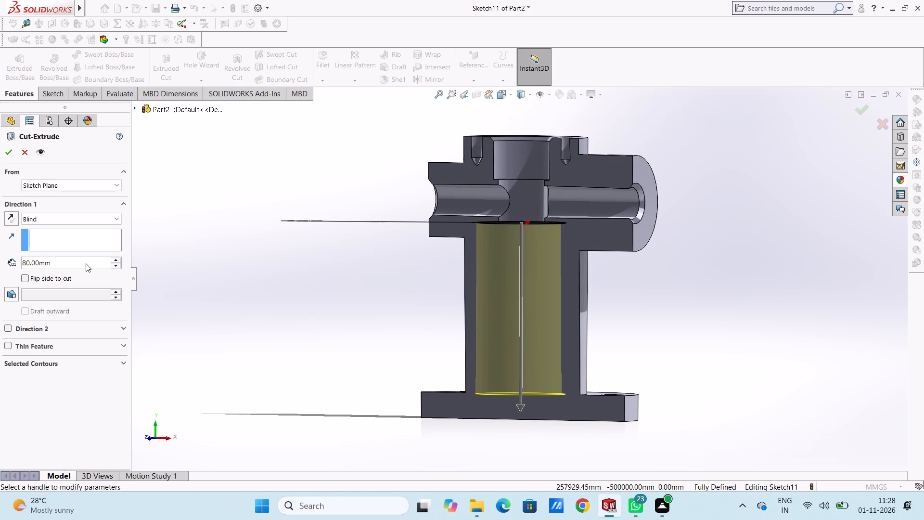
{"action": "double_click", "coordinate": [86, 263]}
{"action": "type", "text": "85"}
{"action": "key", "text": "Return"}
{"action": "type", "text": "82"}
{"action": "key", "text": "Return"}
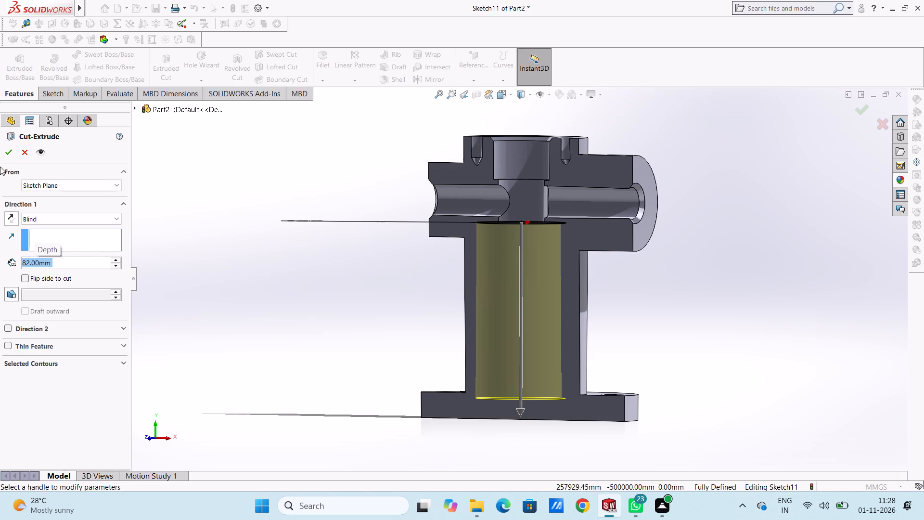
{"action": "left_click", "coordinate": [5, 155]}
{"action": "left_click", "coordinate": [221, 249]}
Fillet the upper circular edge of the 42 mm bore with a 5 mm radius.
{"action": "middle_click_drag", "start_coordinate": [234, 263], "coordinate": [247, 272]}
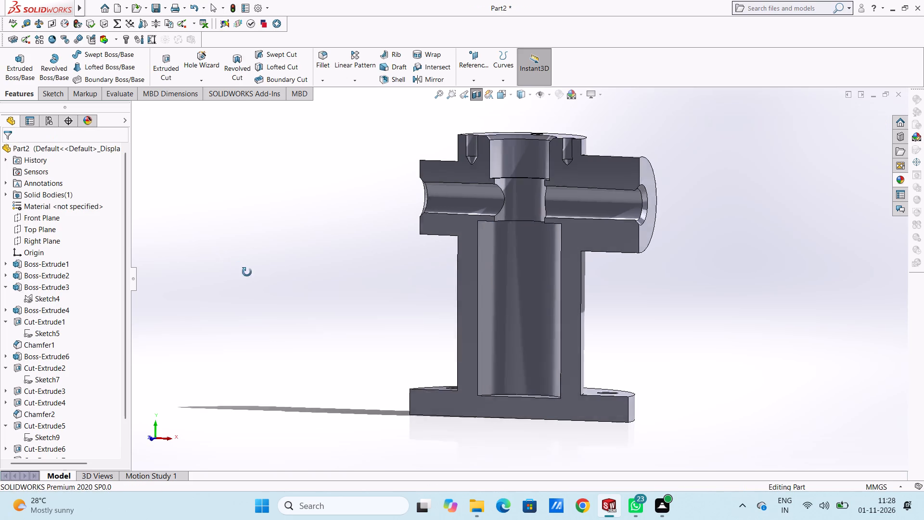
{"action": "middle_click_drag", "start_coordinate": [247, 272], "coordinate": [264, 253]}
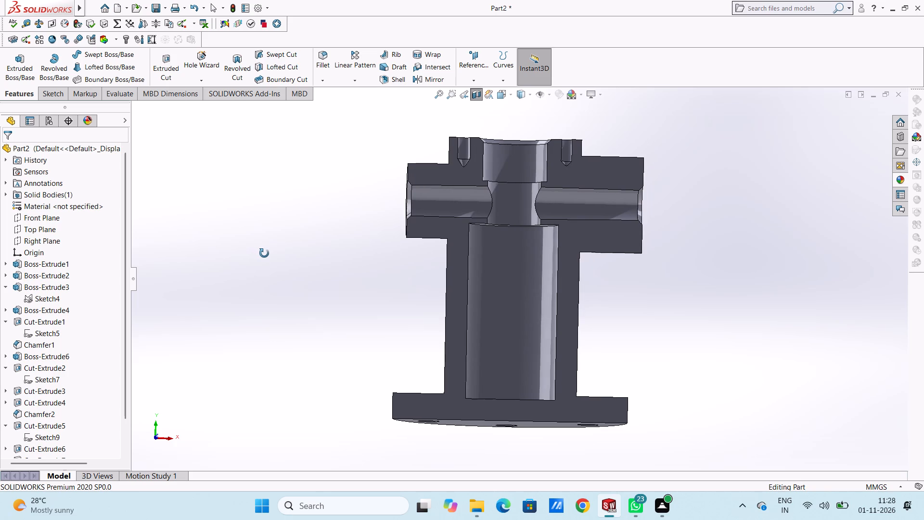
{"action": "middle_click_drag", "start_coordinate": [264, 253], "coordinate": [243, 259]}
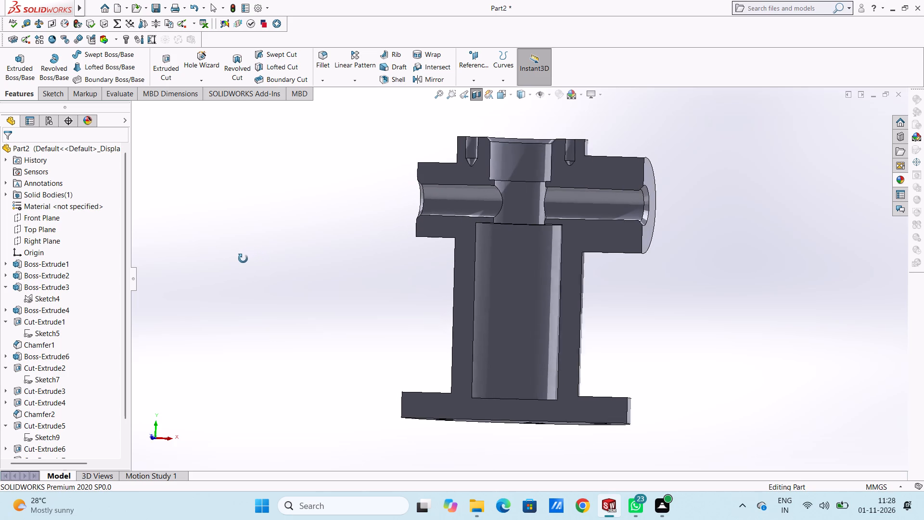
{"action": "middle_click_drag", "start_coordinate": [243, 259], "coordinate": [247, 265]}
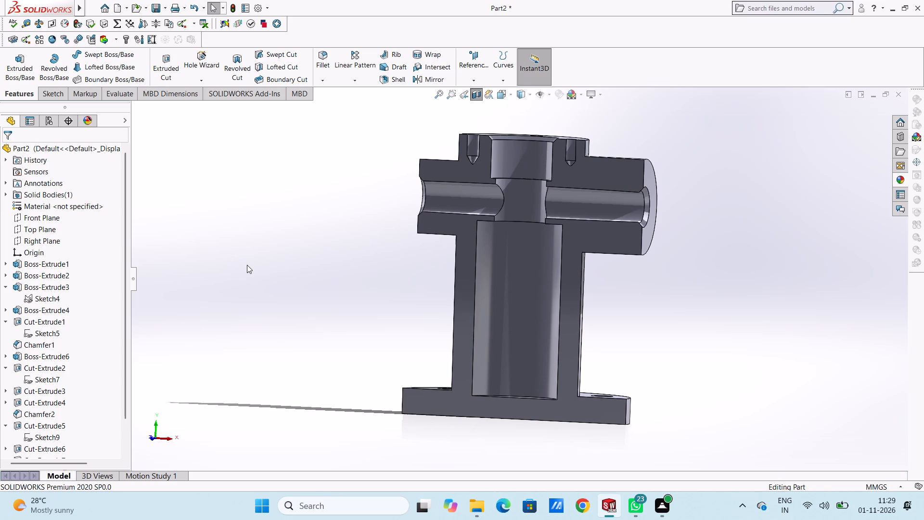
{"action": "middle_click_drag", "start_coordinate": [352, 258], "coordinate": [336, 237]}
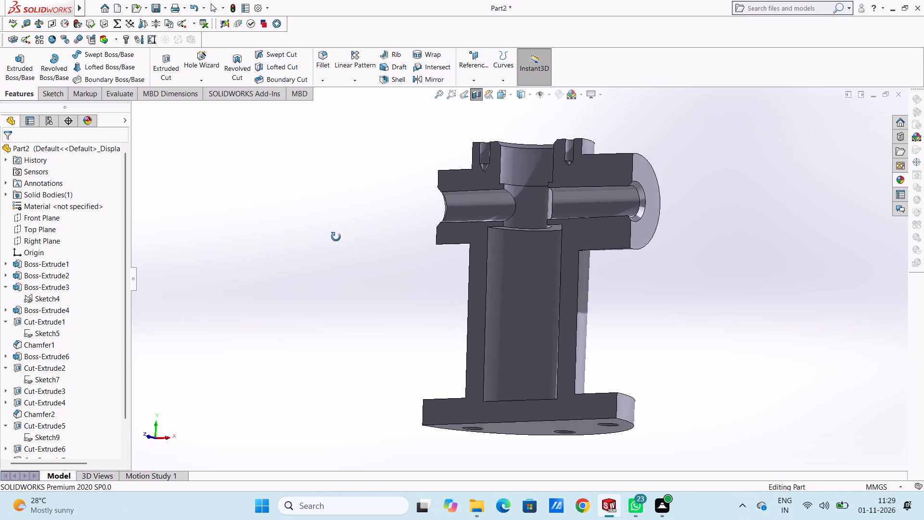
{"action": "middle_click_drag", "start_coordinate": [336, 237], "coordinate": [338, 247]}
{"action": "scroll", "coordinate": [537, 208], "scroll_direction": "down", "scroll_amount": 2}
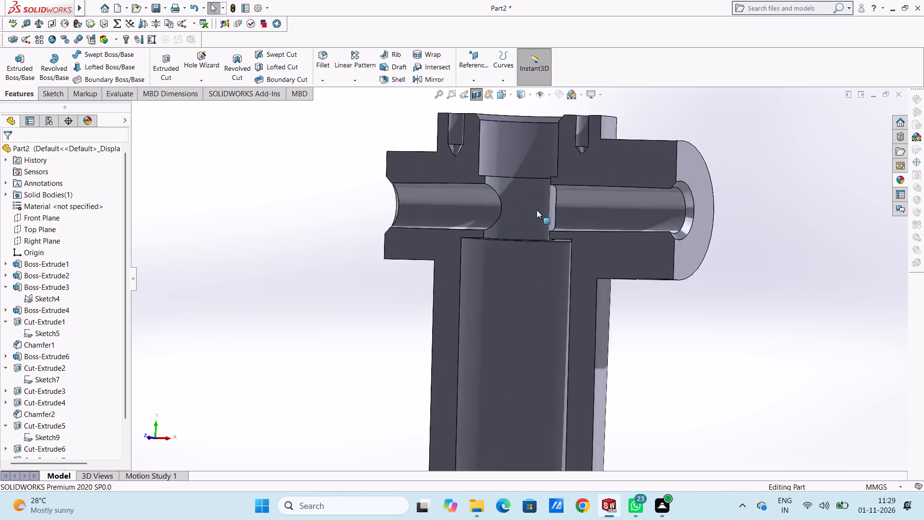
{"action": "scroll", "coordinate": [537, 210], "scroll_direction": "down", "scroll_amount": 3}
{"action": "left_click", "coordinate": [322, 57]}
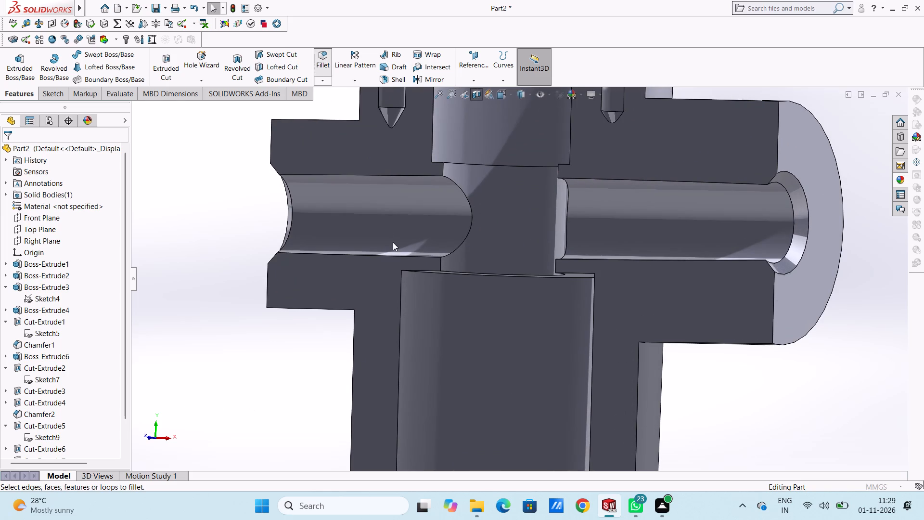
{"action": "left_click", "coordinate": [410, 270]}
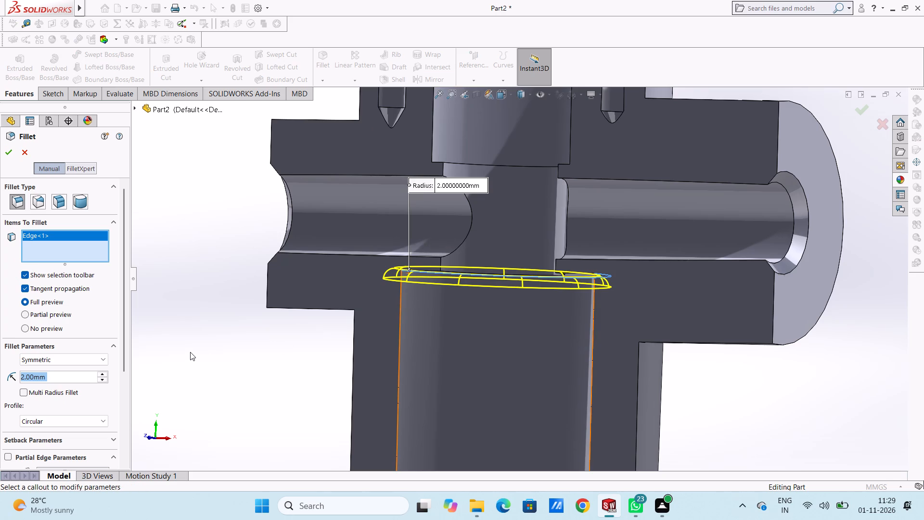
{"action": "key", "text": "5"}
{"action": "key", "text": "Return"}
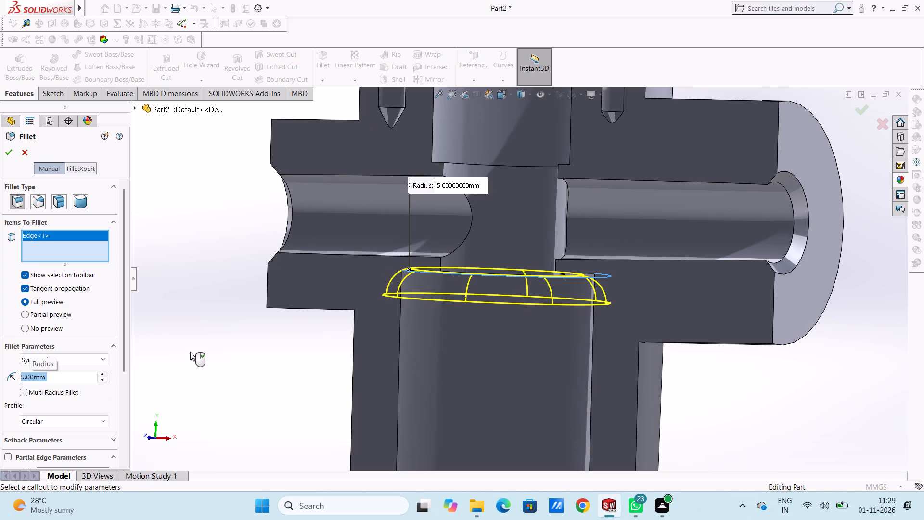
{"action": "left_click", "coordinate": [6, 155]}
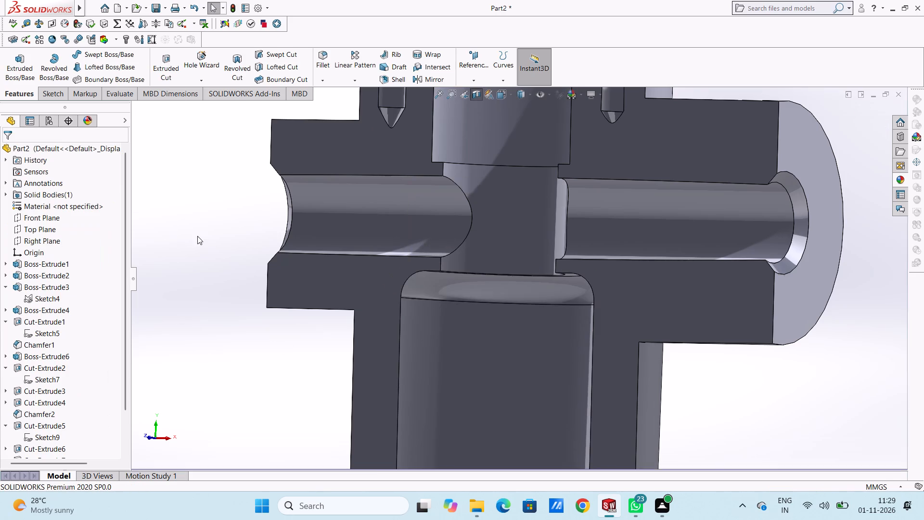
Examine the sectioned part around the filleted 42 mm bore and the material beneath its floor.
{"action": "scroll", "coordinate": [197, 236], "scroll_direction": "up", "scroll_amount": 3}
{"action": "middle_click_drag", "start_coordinate": [281, 308], "coordinate": [309, 328]}
{"action": "scroll", "coordinate": [309, 328], "scroll_direction": "up", "scroll_amount": 2}
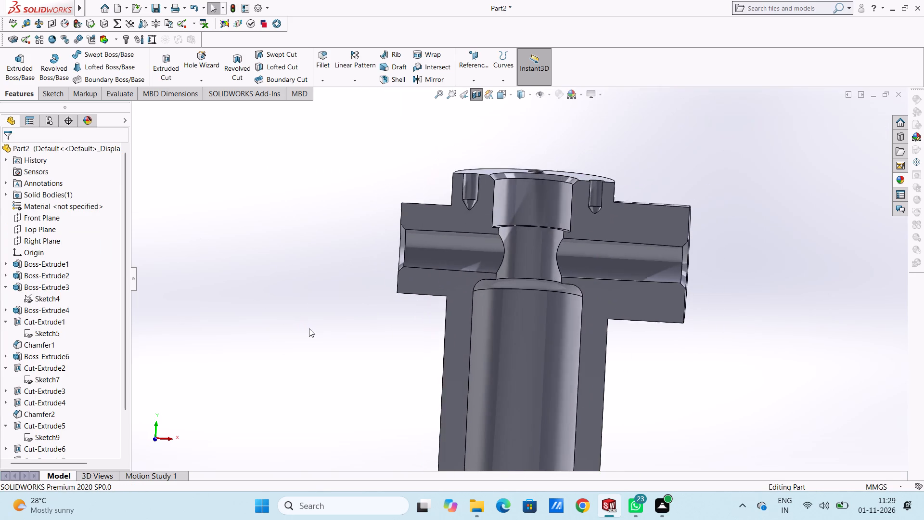
{"action": "scroll", "coordinate": [309, 328], "scroll_direction": "up", "scroll_amount": 2}
{"action": "middle_click_drag", "start_coordinate": [327, 364], "coordinate": [317, 350]}
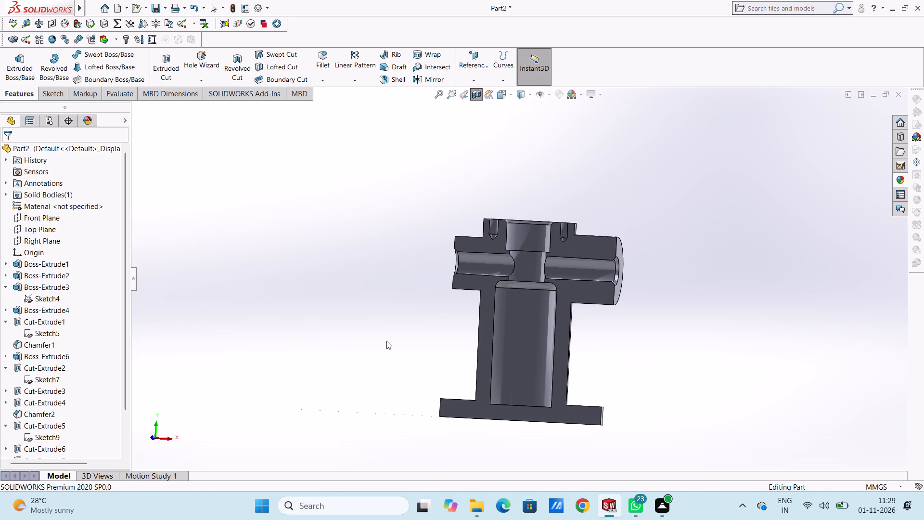
{"action": "scroll", "coordinate": [386, 341], "scroll_direction": "up", "scroll_amount": 1}
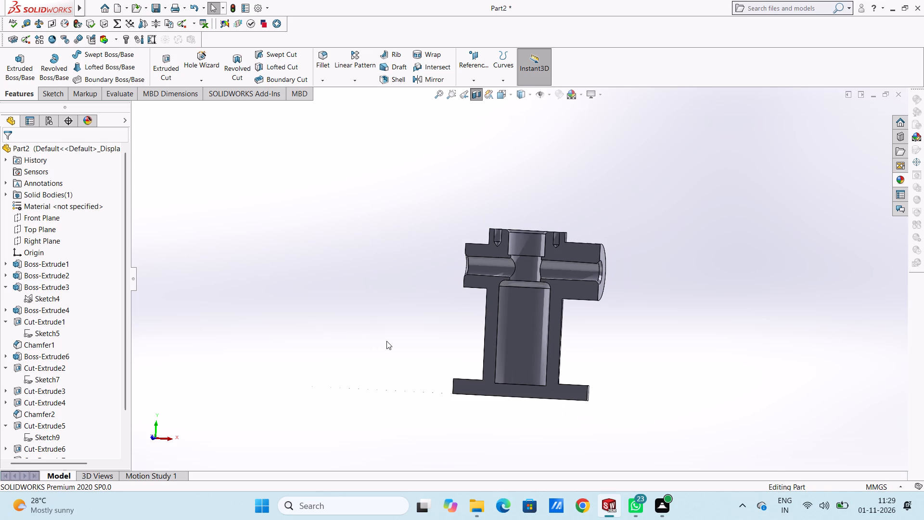
{"action": "middle_click_drag", "start_coordinate": [384, 341], "coordinate": [371, 356]}
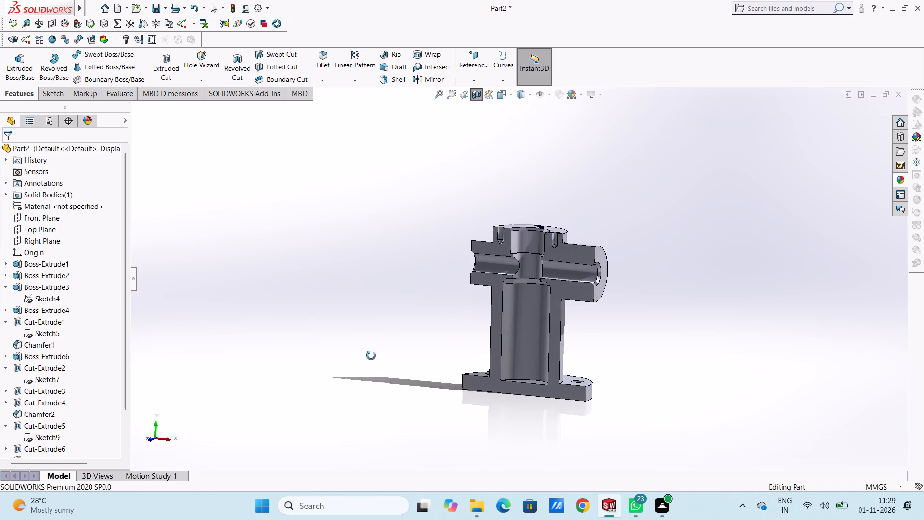
{"action": "middle_click_drag", "start_coordinate": [371, 356], "coordinate": [391, 351]}
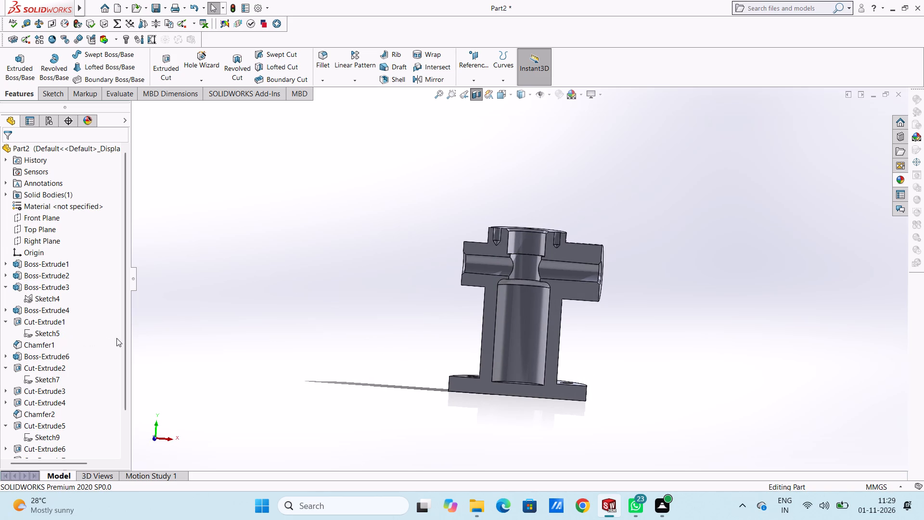
Start a cut-extrude reusing the 42 mm circle's sketch, beginning from the flat floor face of the 42 mm bore.
{"action": "scroll", "coordinate": [116, 338], "scroll_direction": "down", "scroll_amount": 5}
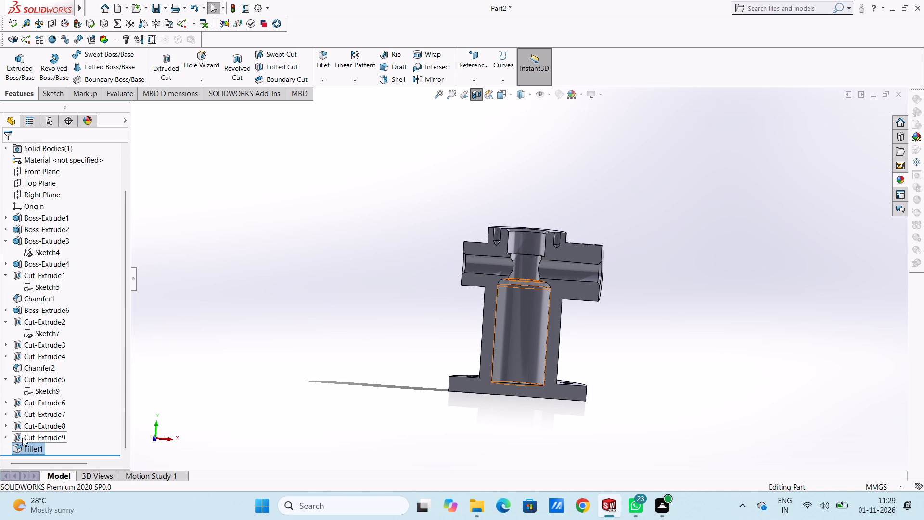
{"action": "left_click", "coordinate": [5, 437]}
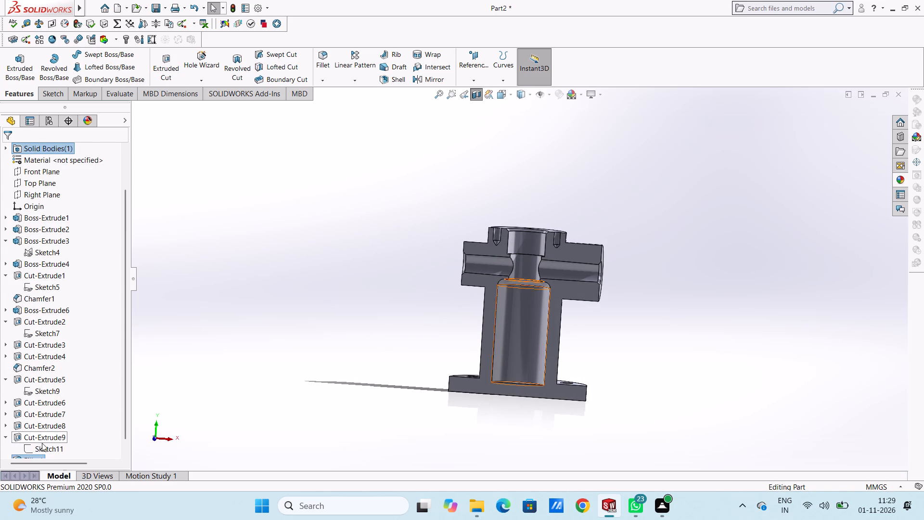
{"action": "left_click", "coordinate": [47, 447]}
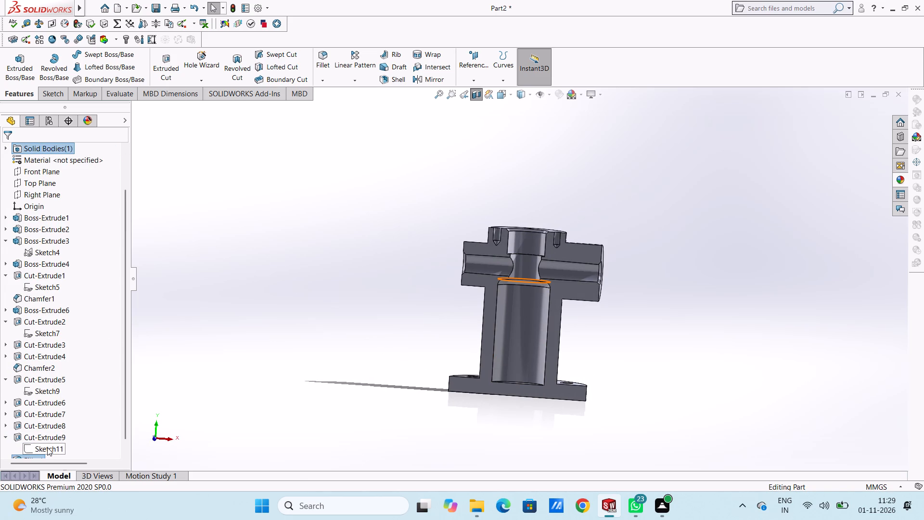
{"action": "left_click", "coordinate": [159, 69]}
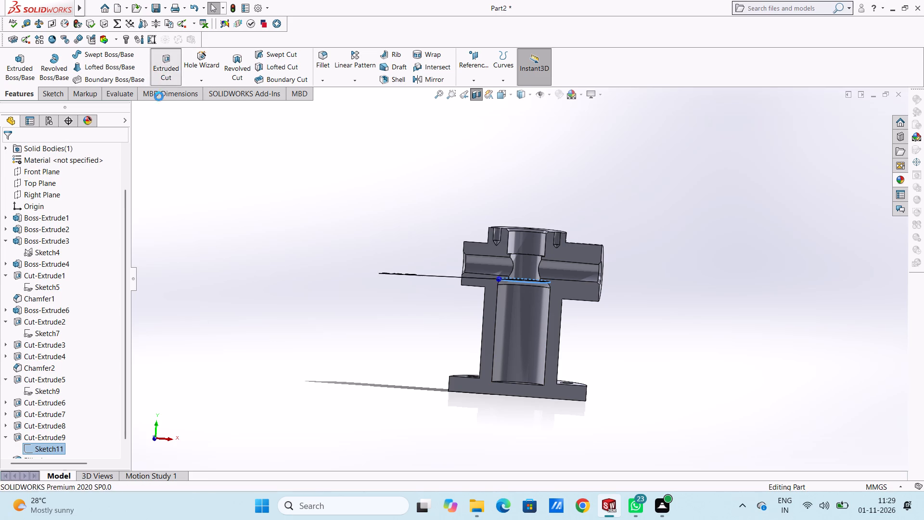
{"action": "left_click", "coordinate": [73, 182]}
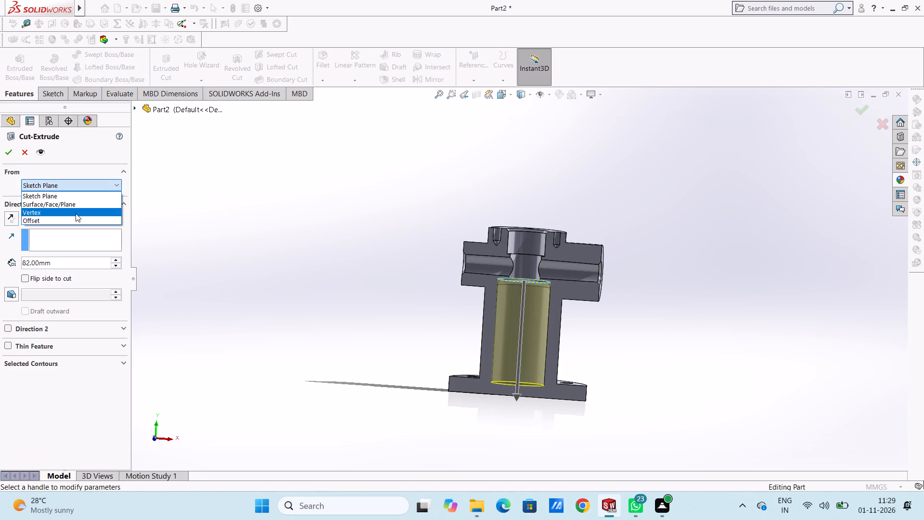
{"action": "left_click", "coordinate": [77, 206]}
{"action": "middle_click_drag", "start_coordinate": [295, 240], "coordinate": [283, 284]}
{"action": "scroll", "coordinate": [283, 285], "scroll_direction": "down", "scroll_amount": 1}
{"action": "scroll", "coordinate": [596, 430], "scroll_direction": "down", "scroll_amount": 4}
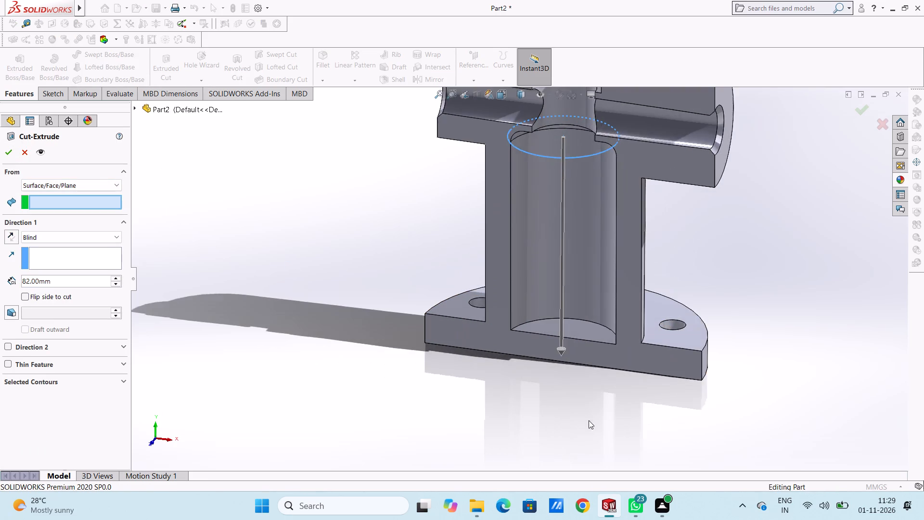
{"action": "left_click", "coordinate": [562, 301]}
{"action": "scroll", "coordinate": [418, 398], "scroll_direction": "up", "scroll_amount": 3}
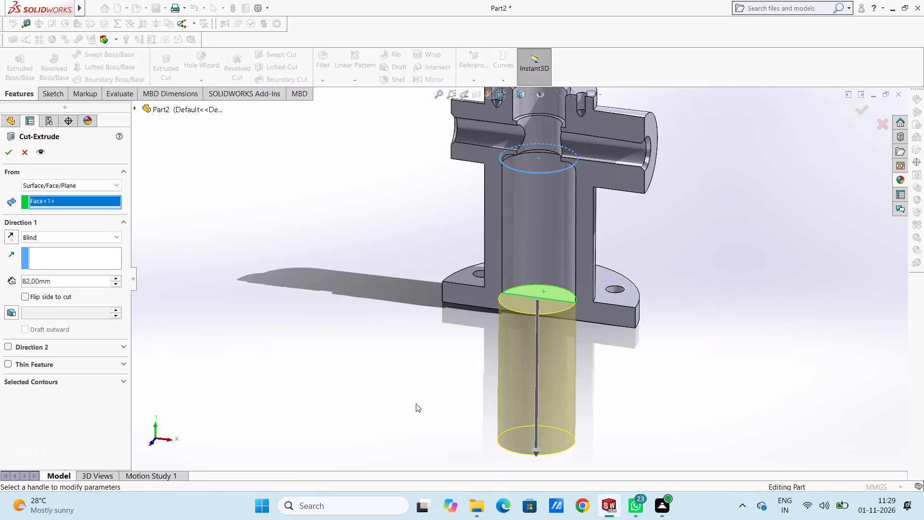
{"action": "middle_click_drag", "start_coordinate": [414, 403], "coordinate": [423, 348]}
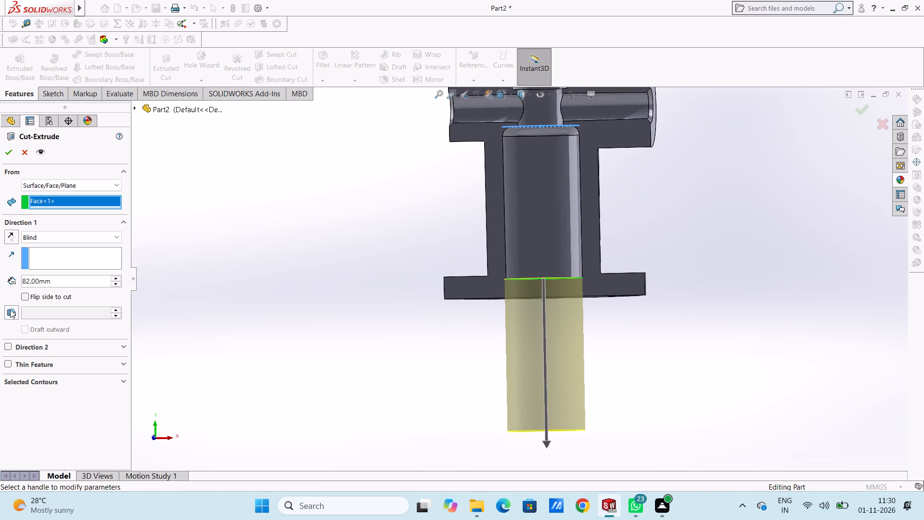
Add an outward draft to the cut, directed down into the base flange, and set its depth to 6 mm.
{"action": "left_click", "coordinate": [10, 310]}
{"action": "left_click", "coordinate": [9, 232]}
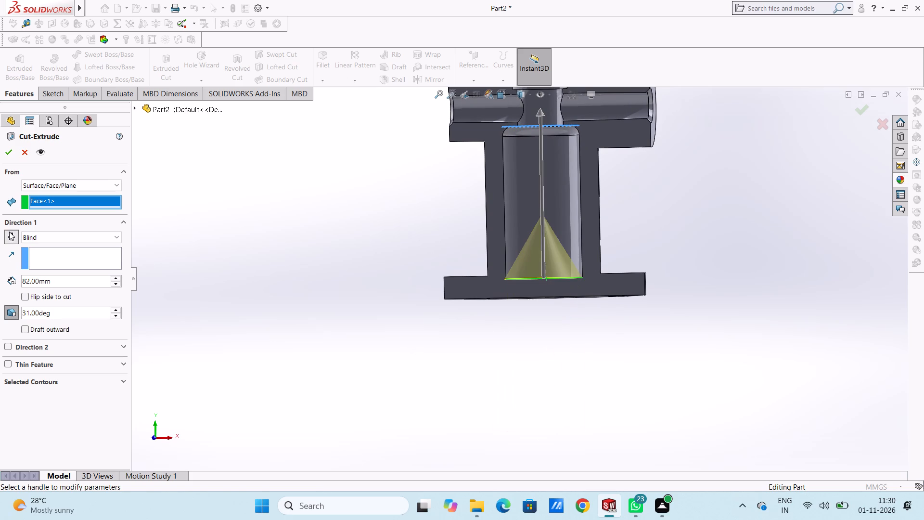
{"action": "left_click", "coordinate": [9, 232]}
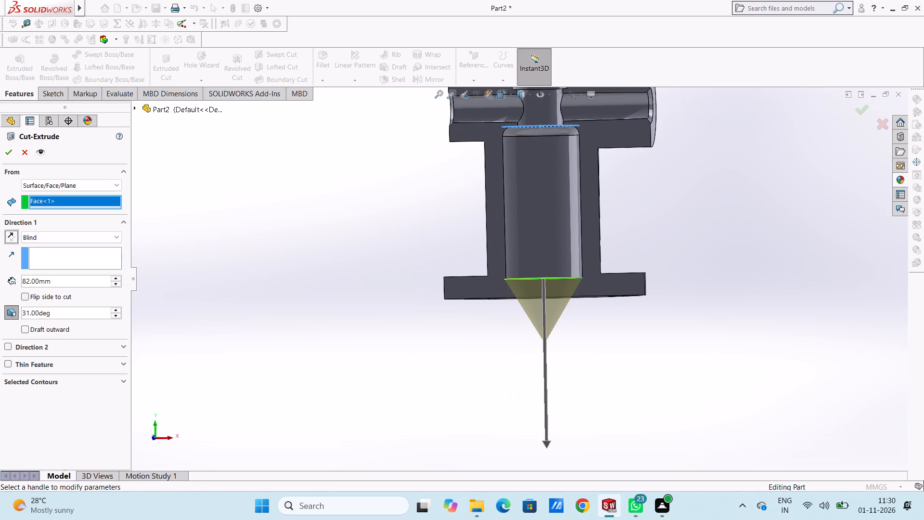
{"action": "left_click", "coordinate": [24, 329]}
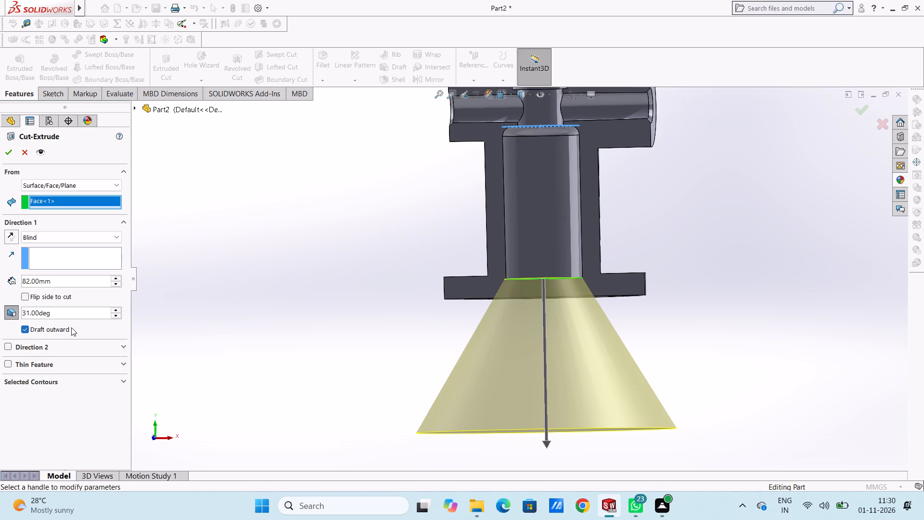
{"action": "double_click", "coordinate": [70, 313]}
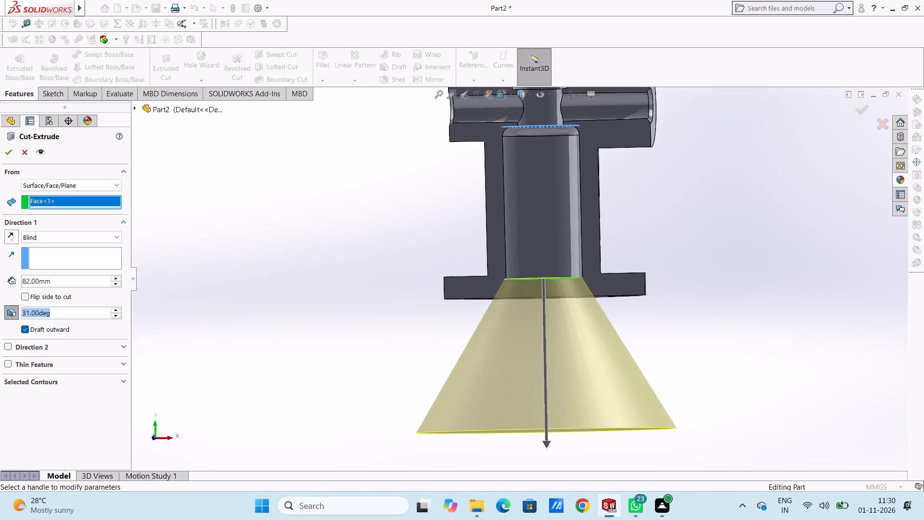
{"action": "left_click", "coordinate": [69, 277]}
{"action": "double_click", "coordinate": [69, 281]}
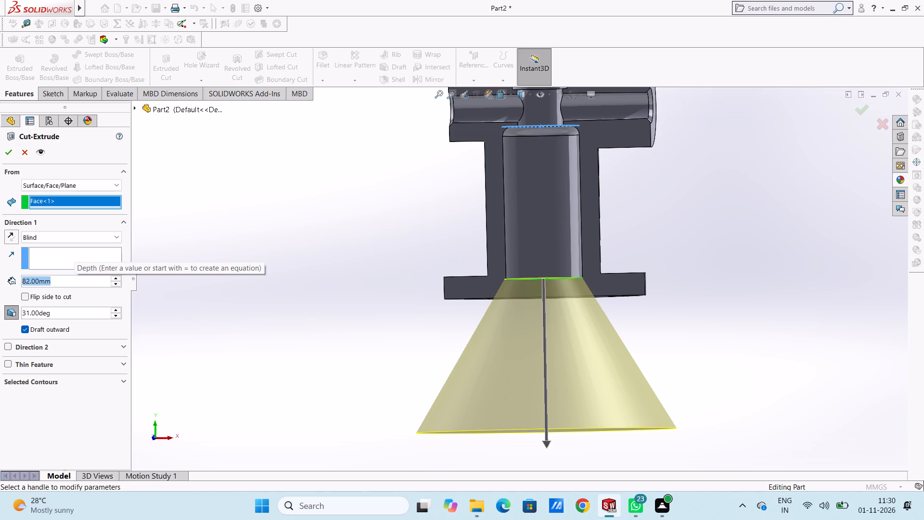
{"action": "key", "text": "6"}
{"action": "key", "text": "Return"}
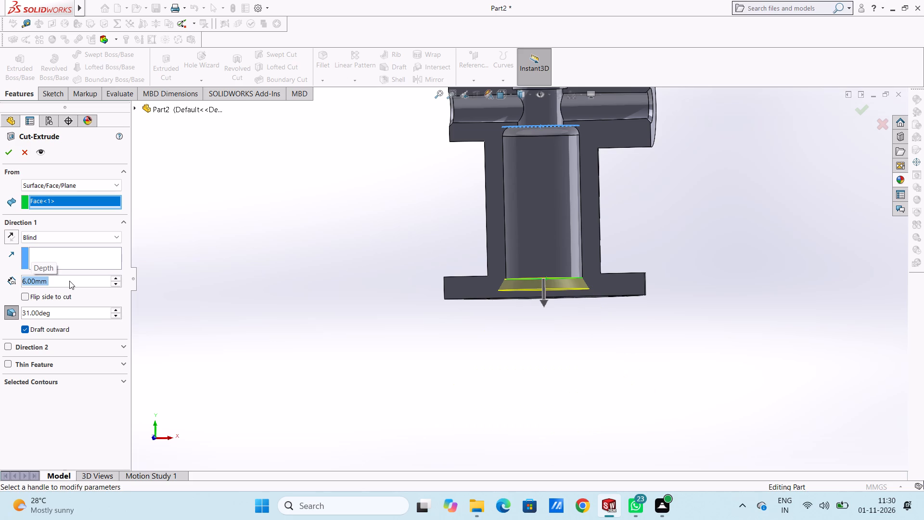
{"action": "middle_click_drag", "start_coordinate": [367, 290], "coordinate": [372, 290]}
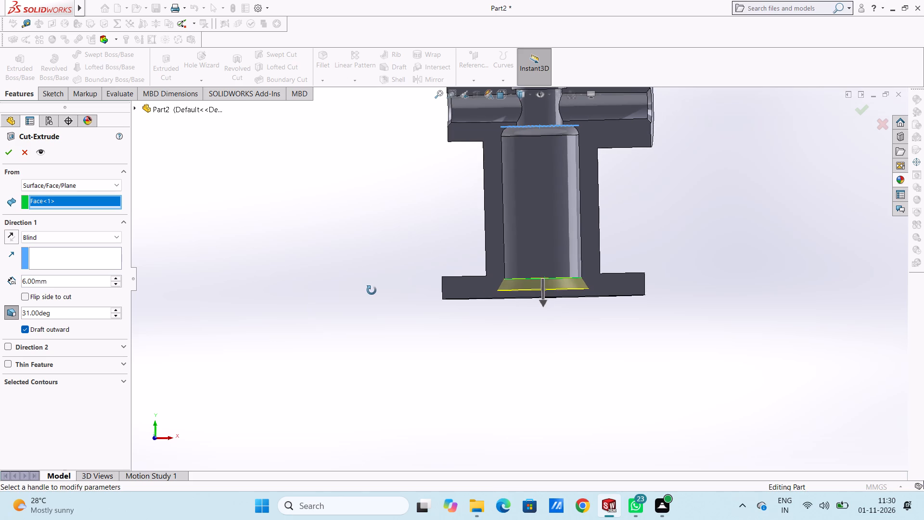
{"action": "middle_click_drag", "start_coordinate": [372, 290], "coordinate": [372, 290]}
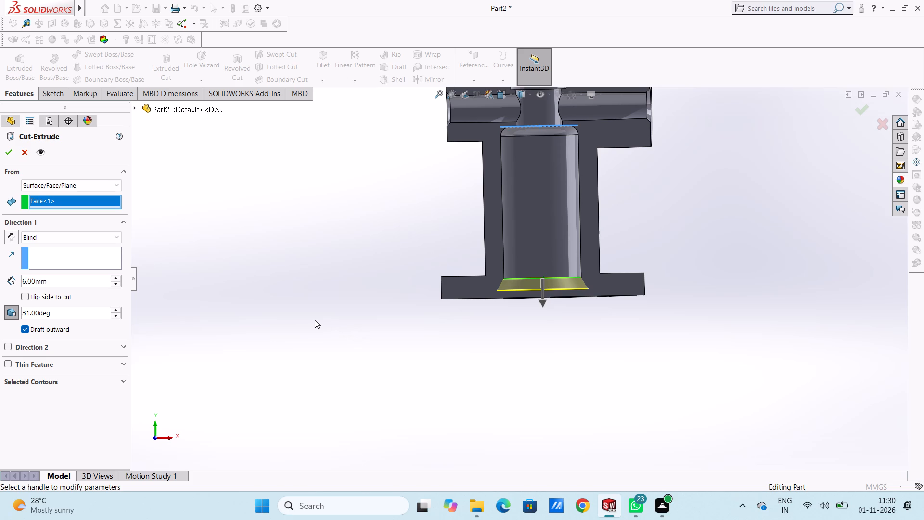
Set the cut's depth to 5 mm and its draft angle to 30°, and complete the flared cut.
{"action": "double_click", "coordinate": [85, 285]}
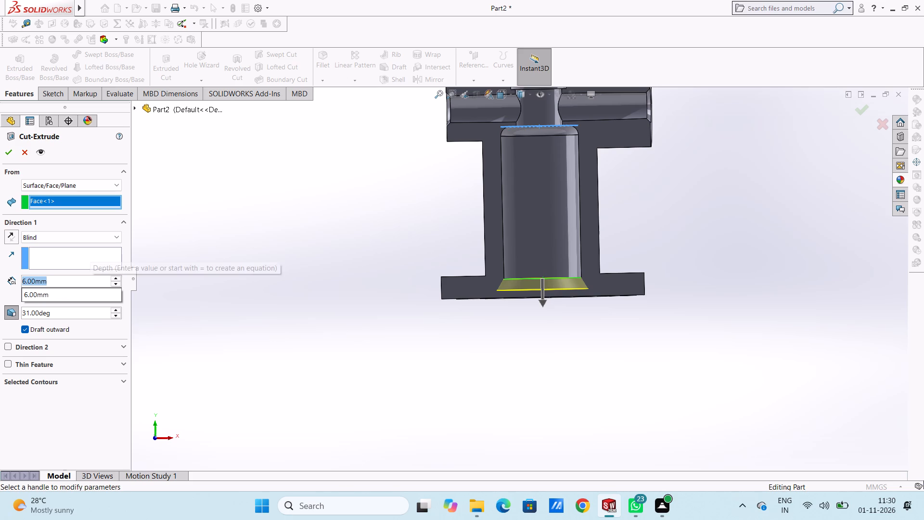
{"action": "key", "text": "5"}
{"action": "key", "text": "Return"}
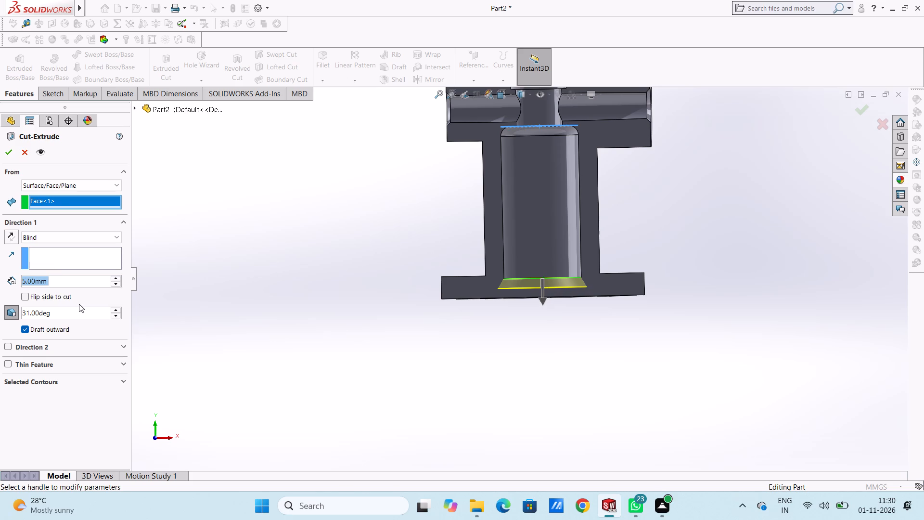
{"action": "double_click", "coordinate": [79, 309]}
{"action": "type", "text": "30"}
{"action": "key", "text": "Return"}
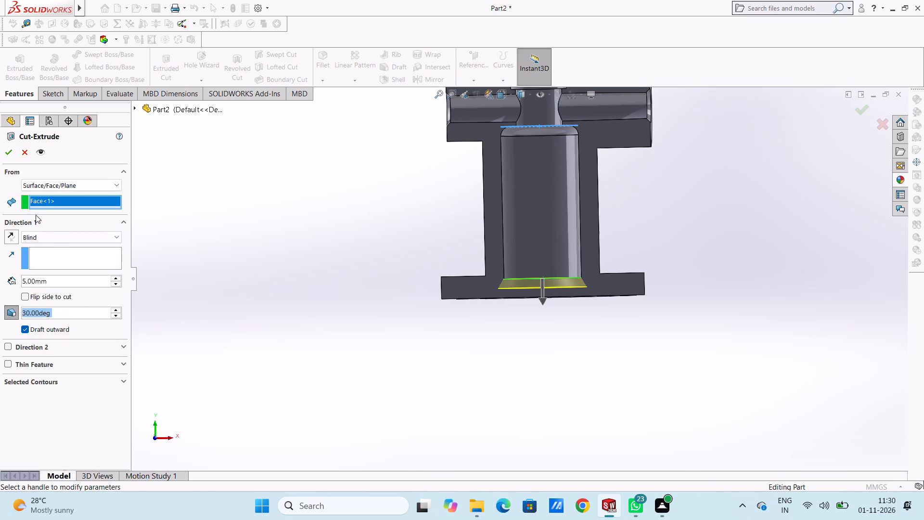
{"action": "left_click", "coordinate": [8, 155]}
Examine the sectioned part around the flared cut at the bottom of the 42 mm bore.
{"action": "scroll", "coordinate": [238, 274], "scroll_direction": "up", "scroll_amount": 2}
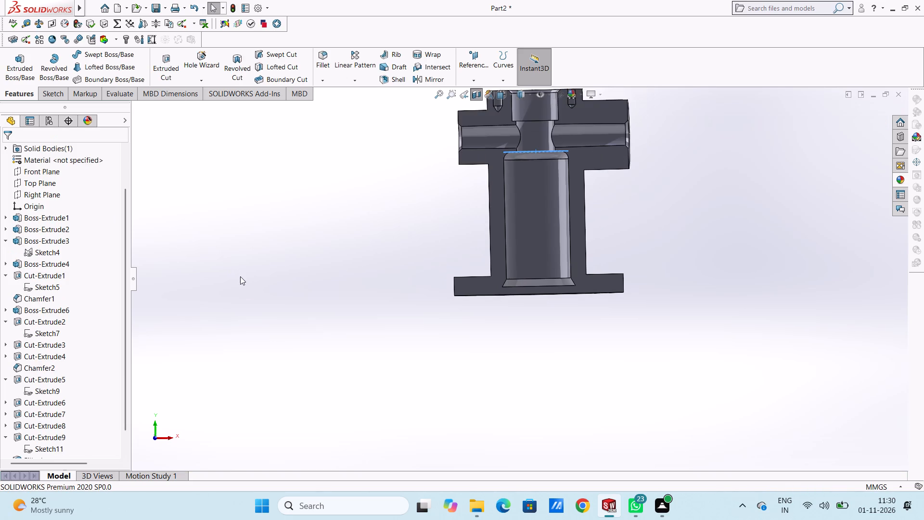
{"action": "middle_click_drag", "start_coordinate": [262, 223], "coordinate": [257, 268]}
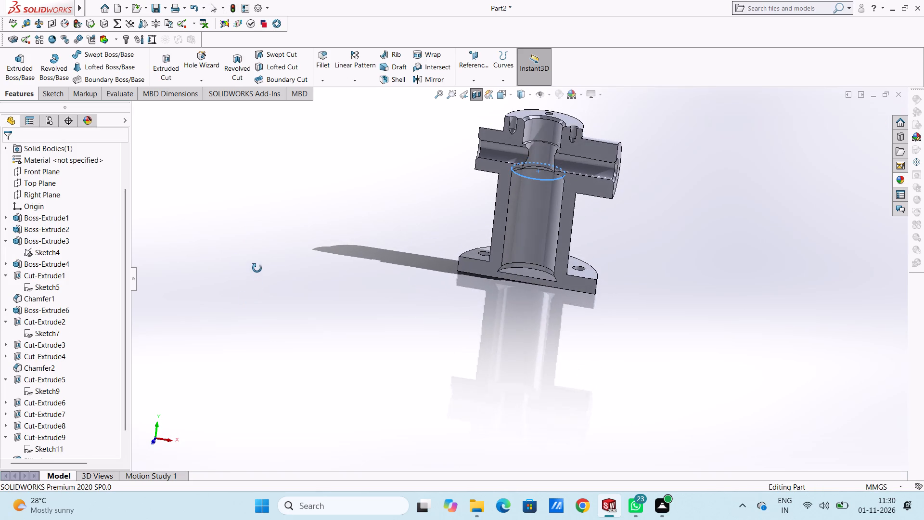
{"action": "middle_click_drag", "start_coordinate": [257, 268], "coordinate": [265, 214]}
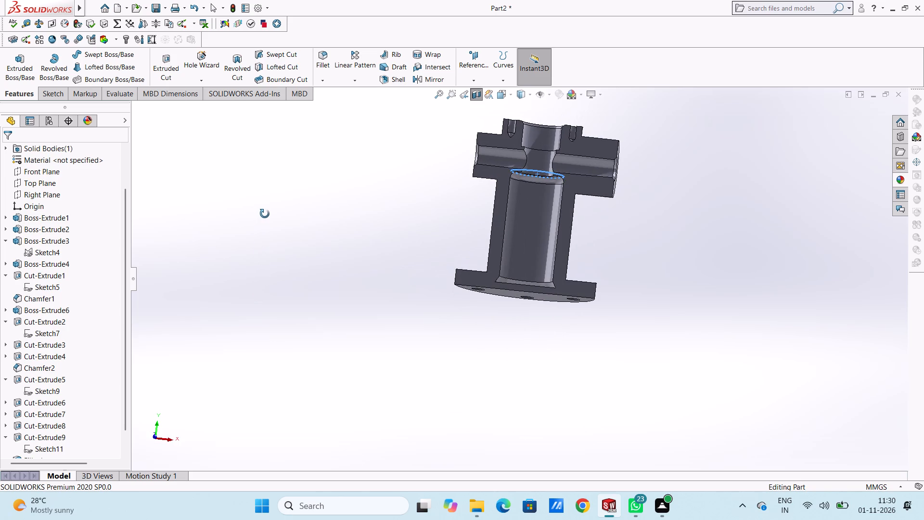
{"action": "middle_click_drag", "start_coordinate": [265, 214], "coordinate": [266, 213]}
{"action": "left_click", "coordinate": [250, 223]}
{"action": "middle_click_drag", "start_coordinate": [259, 231], "coordinate": [251, 267]}
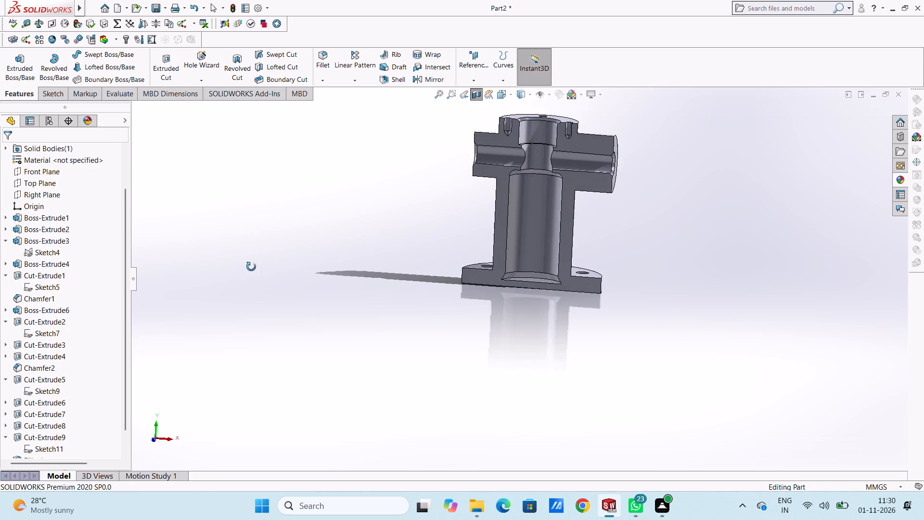
{"action": "middle_click_drag", "start_coordinate": [251, 267], "coordinate": [253, 230]}
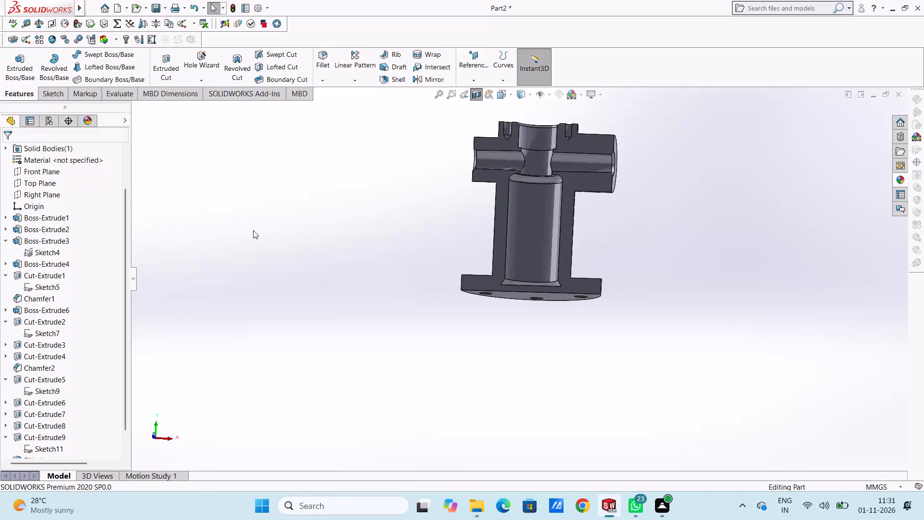
Sketch a circle about 49 mm in diameter, centred on the origin, on the floor face of the flared cut.
{"action": "key", "text": "ctrl+5"}
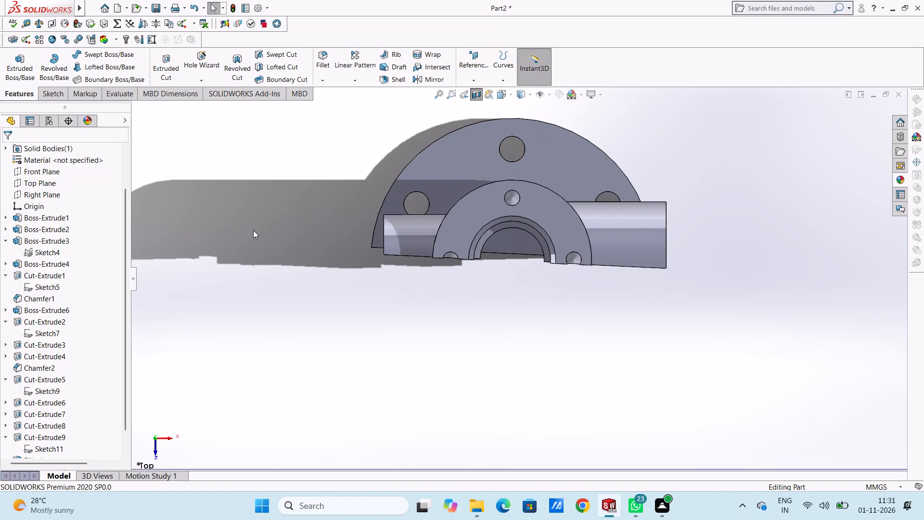
{"action": "left_click", "coordinate": [508, 248]}
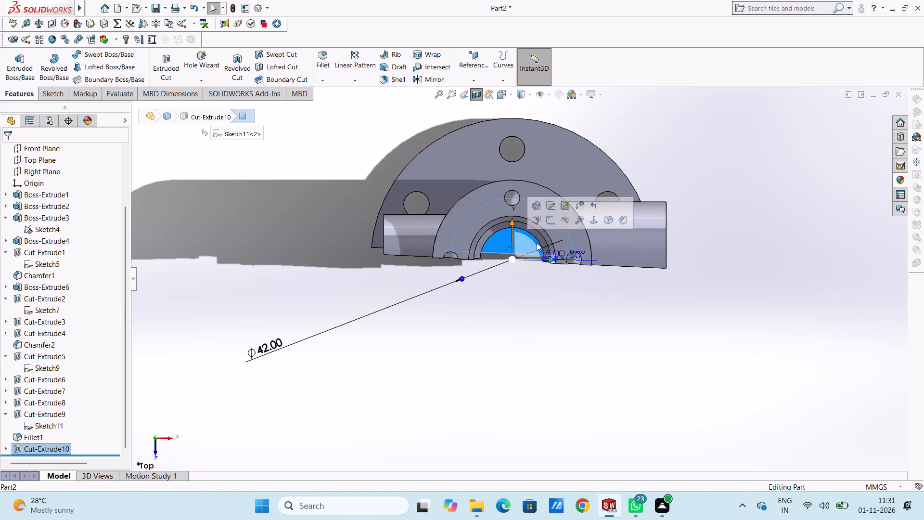
{"action": "left_click", "coordinate": [548, 221]}
{"action": "left_click", "coordinate": [264, 232]}
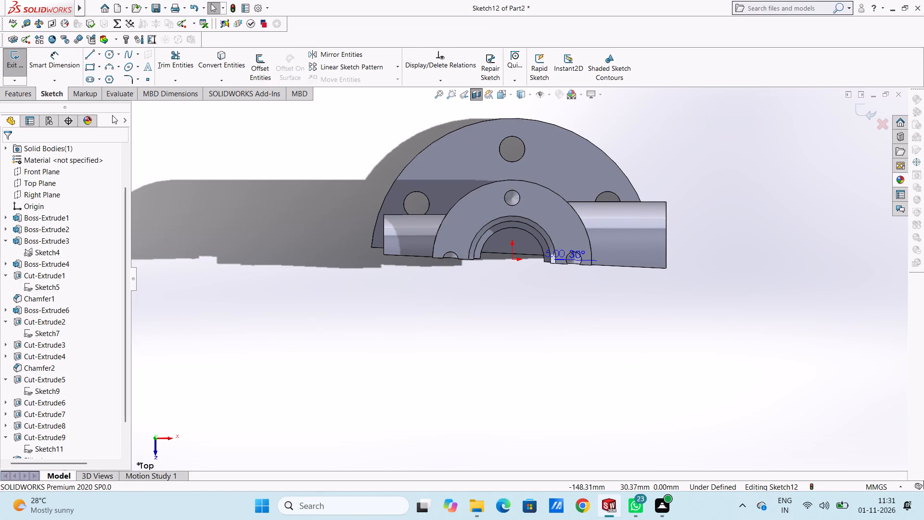
{"action": "left_click", "coordinate": [106, 54]}
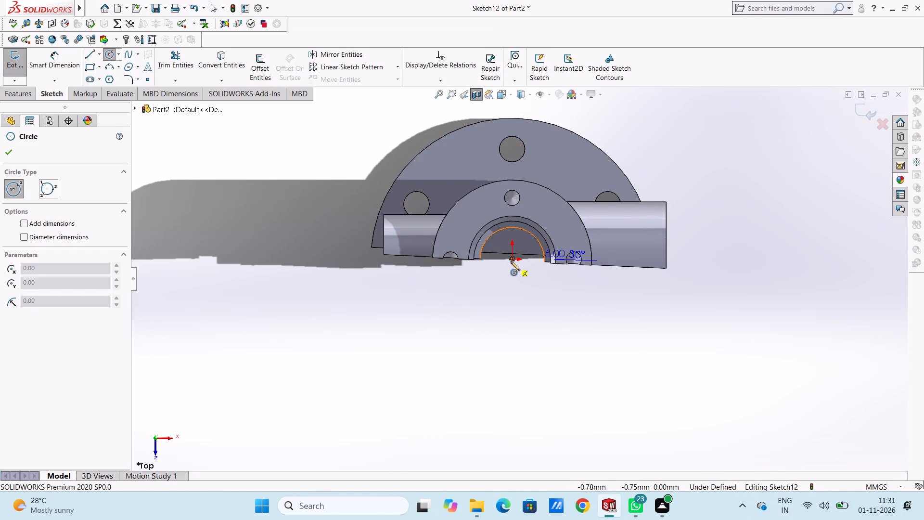
{"action": "left_click", "coordinate": [511, 261]}
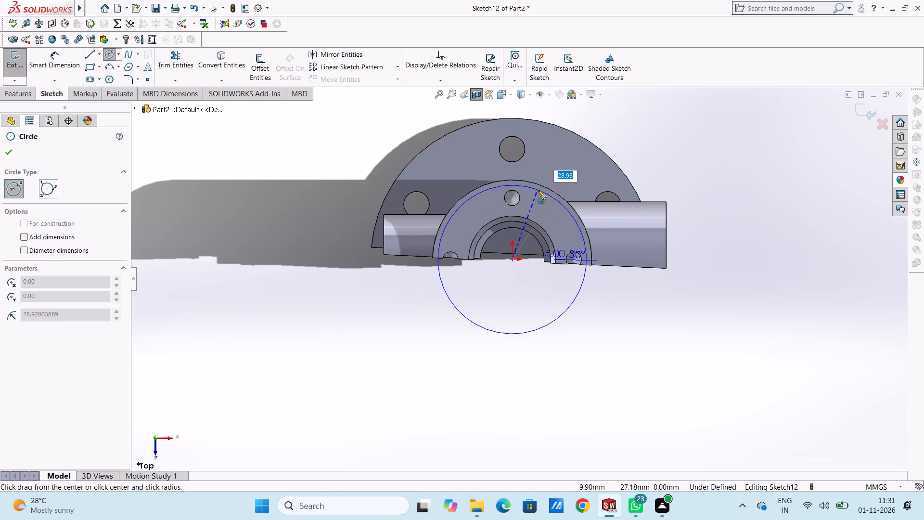
{"action": "left_click", "coordinate": [541, 204]}
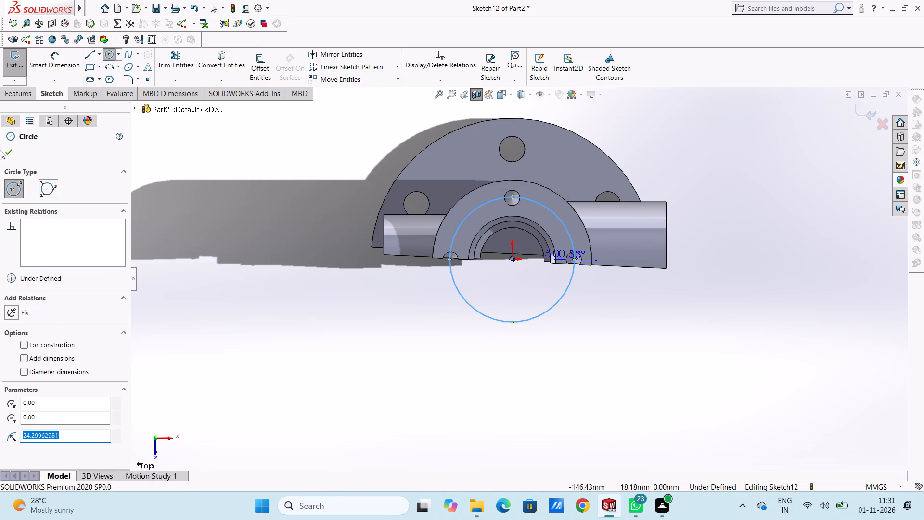
{"action": "left_click", "coordinate": [2, 150]}
{"action": "left_click", "coordinate": [231, 195]}
Dimension the circle on the flared cut's floor to a diameter of 65 mm.
{"action": "left_click", "coordinate": [63, 57]}
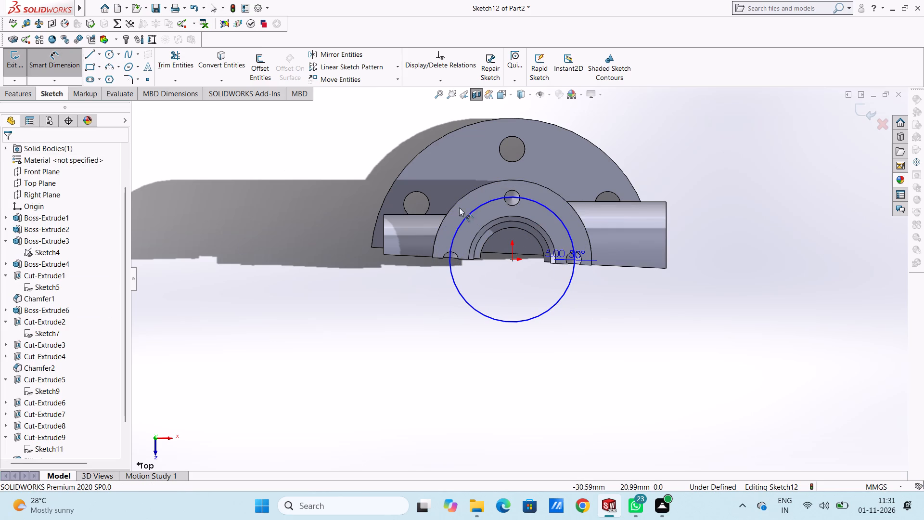
{"action": "left_click_drag", "start_coordinate": [472, 212], "coordinate": [467, 211]}
{"action": "left_click", "coordinate": [274, 188]}
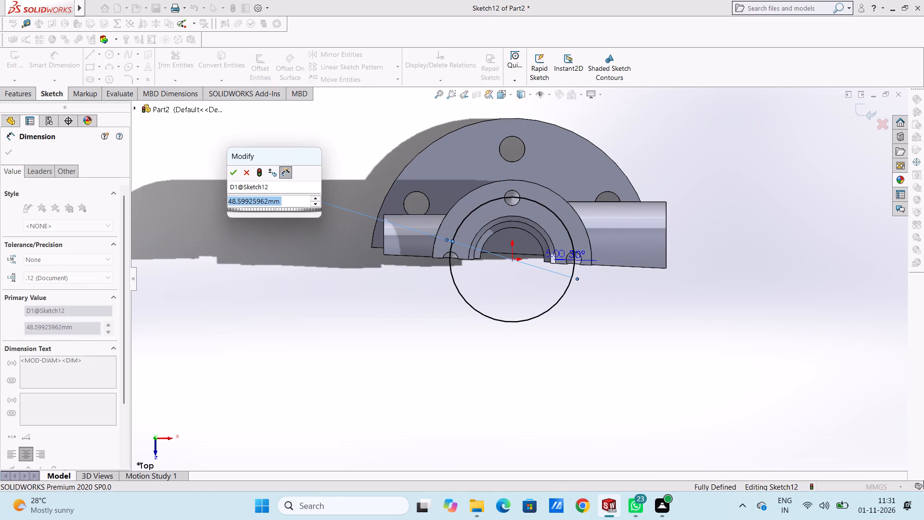
{"action": "type", "text": "65"}
{"action": "key", "text": "Return"}
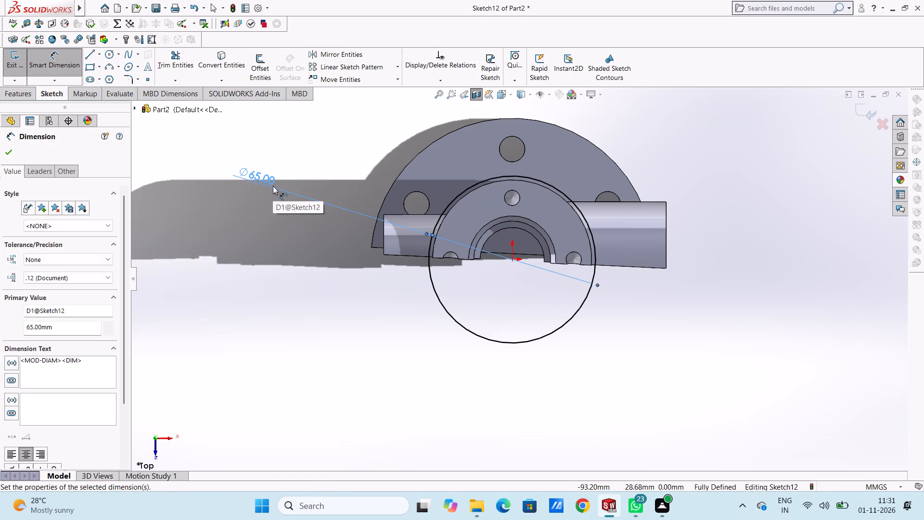
{"action": "left_click", "coordinate": [285, 278]}
{"action": "scroll", "coordinate": [286, 279], "scroll_direction": "up", "scroll_amount": 3}
{"action": "middle_click_drag", "start_coordinate": [305, 310], "coordinate": [300, 220]}
{"action": "middle_click_drag", "start_coordinate": [283, 332], "coordinate": [291, 255]}
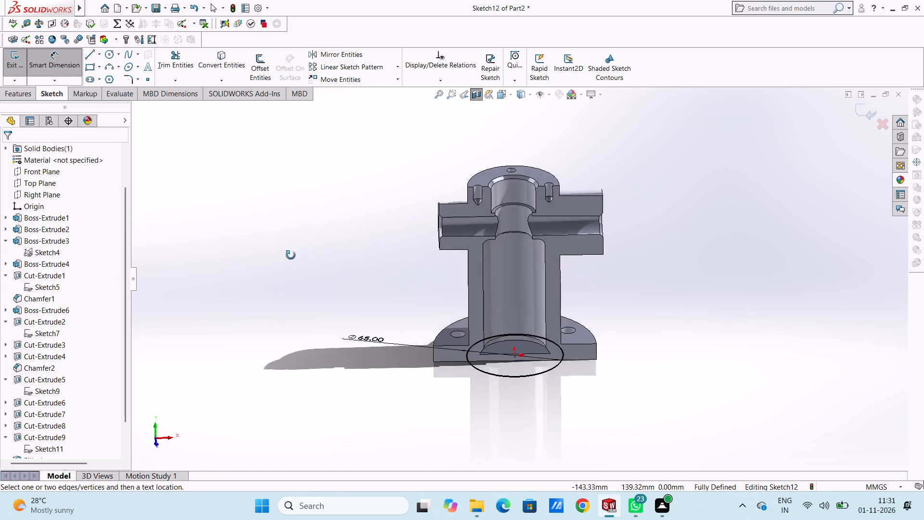
{"action": "middle_click_drag", "start_coordinate": [291, 255], "coordinate": [265, 258]}
{"action": "left_click", "coordinate": [63, 72]}
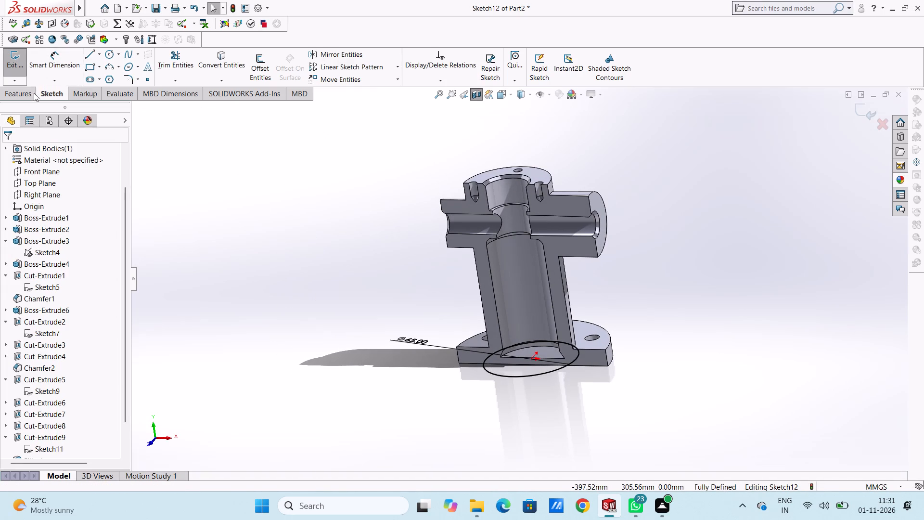
Cut-extrude the 65 mm circle blind to a depth of 5 mm through the bottom of the base flange.
{"action": "left_click", "coordinate": [18, 91]}
{"action": "left_click", "coordinate": [169, 66]}
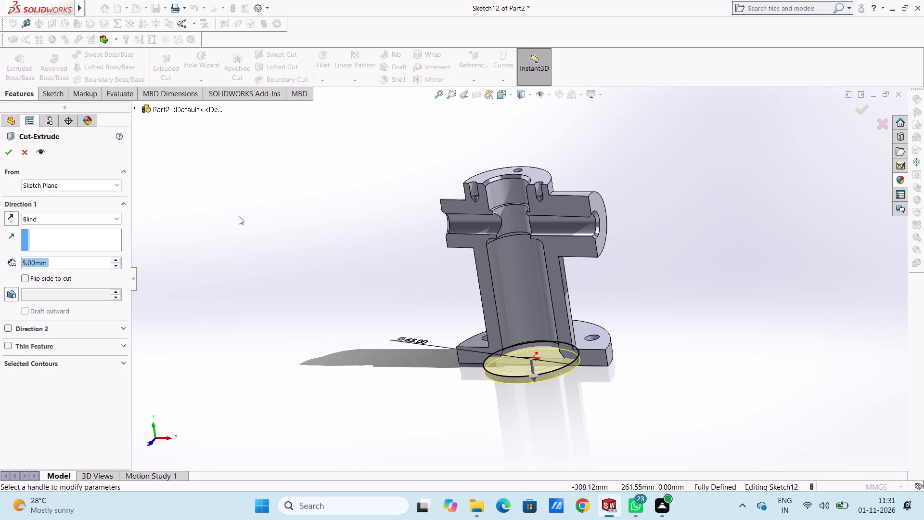
{"action": "middle_click_drag", "start_coordinate": [353, 379], "coordinate": [377, 304]}
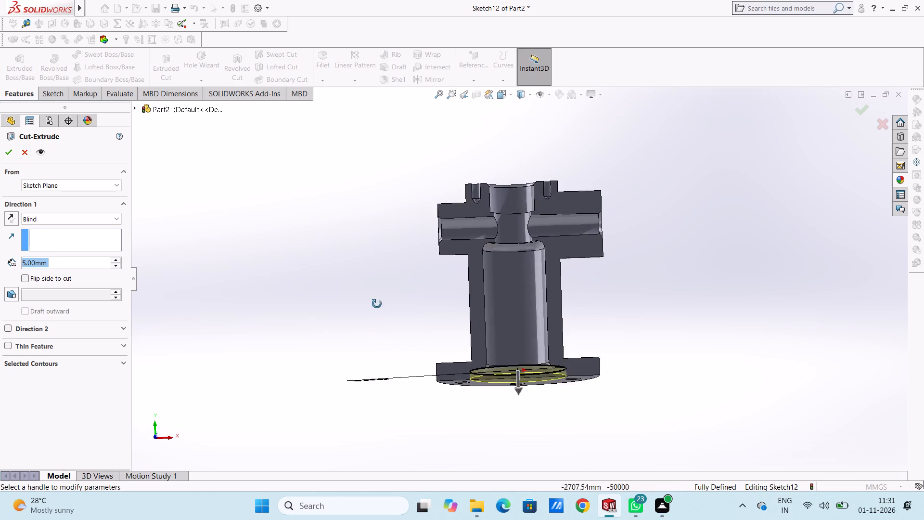
{"action": "middle_click_drag", "start_coordinate": [377, 304], "coordinate": [380, 328]}
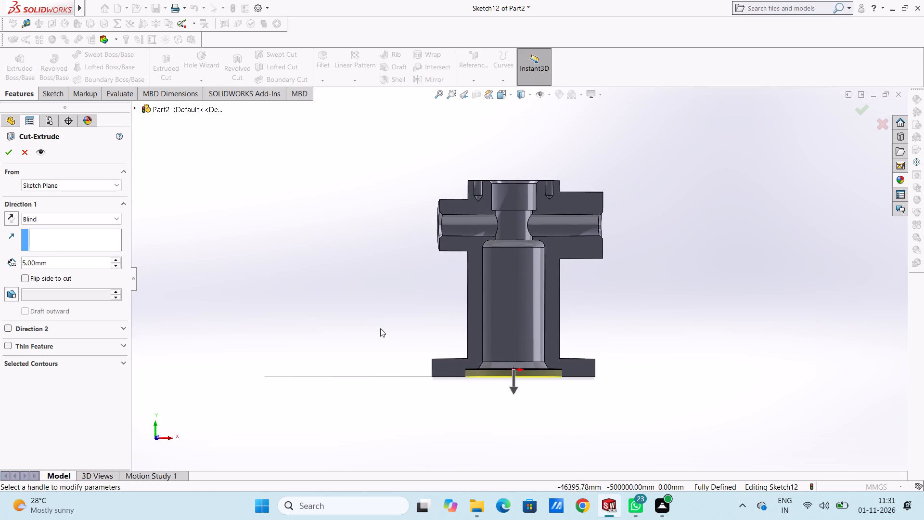
{"action": "scroll", "coordinate": [537, 419], "scroll_direction": "down", "scroll_amount": 3}
{"action": "scroll", "coordinate": [497, 356], "scroll_direction": "down", "scroll_amount": 2}
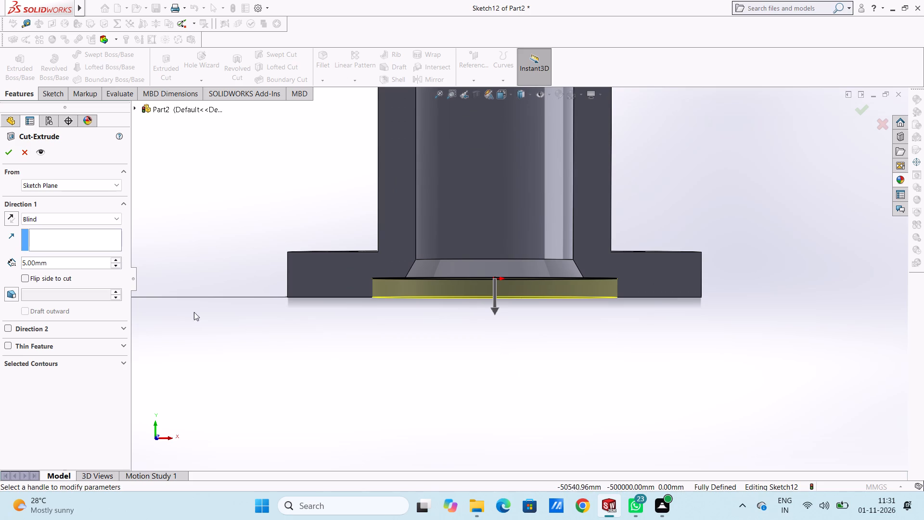
{"action": "left_click", "coordinate": [5, 154]}
{"action": "left_click", "coordinate": [189, 216]}
{"action": "scroll", "coordinate": [200, 219], "scroll_direction": "up", "scroll_amount": 5}
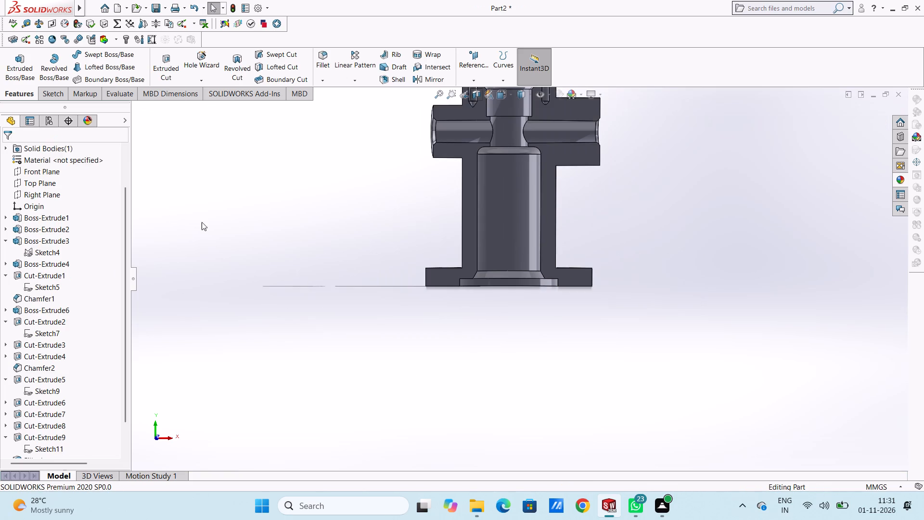
{"action": "scroll", "coordinate": [349, 211], "scroll_direction": "up", "scroll_amount": 4}
{"action": "scroll", "coordinate": [551, 221], "scroll_direction": "down", "scroll_amount": 3}
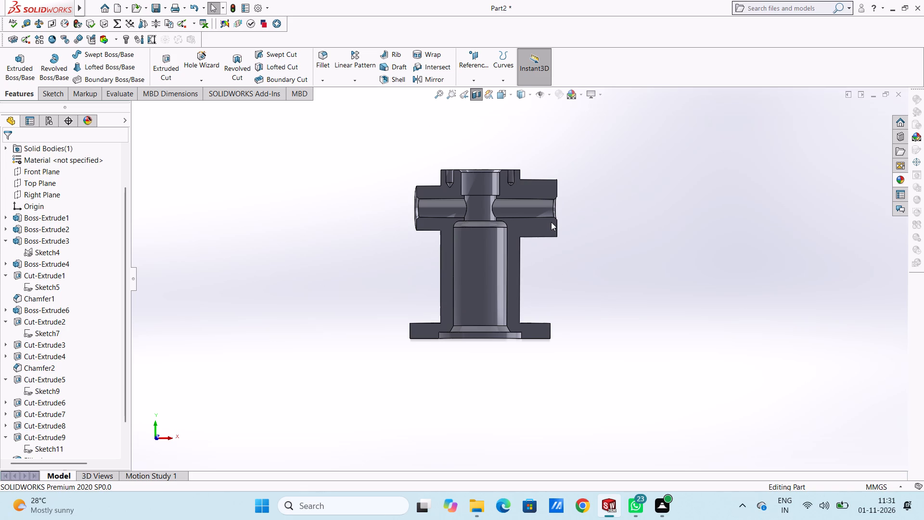
Examine the whole part, a section turned about 88° from the Front Plane through the lug's blind holes, and the unsectioned flange underside.
{"action": "left_click", "coordinate": [475, 97]}
{"action": "middle_click_drag", "start_coordinate": [680, 198], "coordinate": [627, 205]}
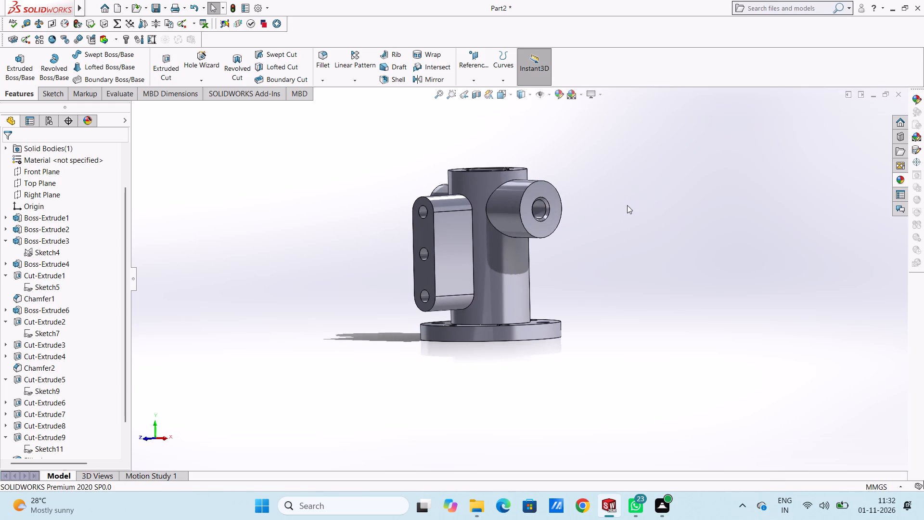
{"action": "scroll", "coordinate": [632, 333], "scroll_direction": "up", "scroll_amount": 1}
{"action": "middle_click_drag", "start_coordinate": [583, 264], "coordinate": [592, 324]}
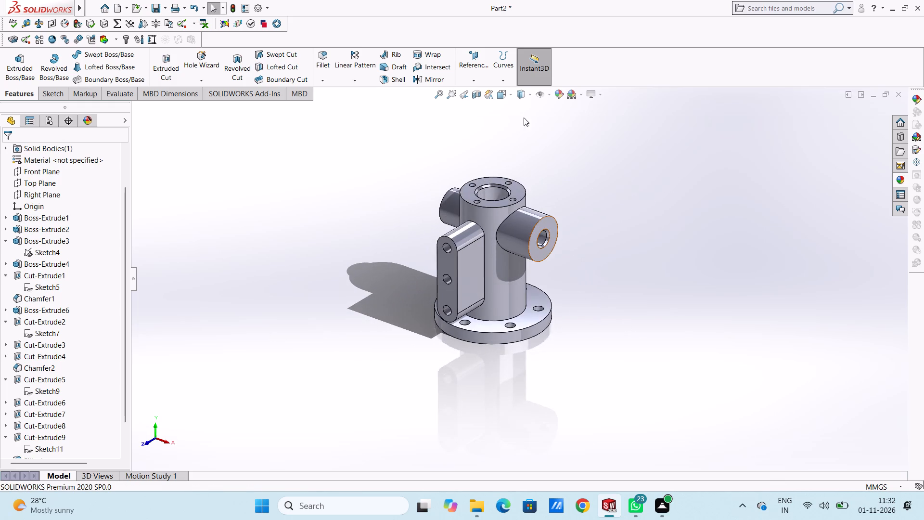
{"action": "left_click", "coordinate": [475, 93]}
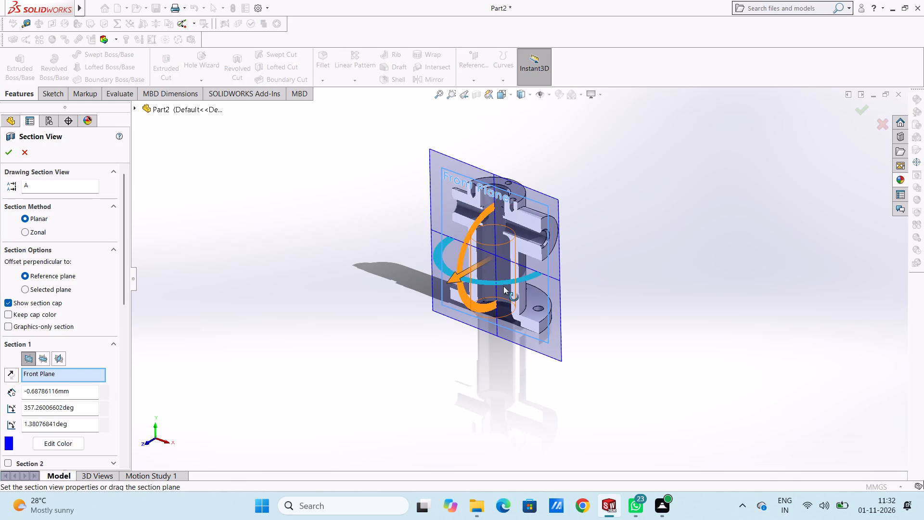
{"action": "left_click_drag", "start_coordinate": [504, 282], "coordinate": [550, 237]}
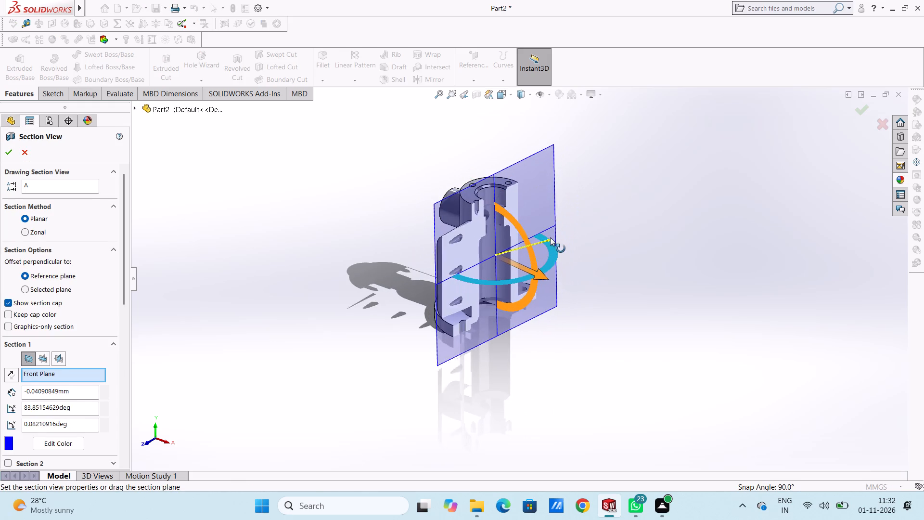
{"action": "left_click_drag", "start_coordinate": [550, 237], "coordinate": [551, 234]}
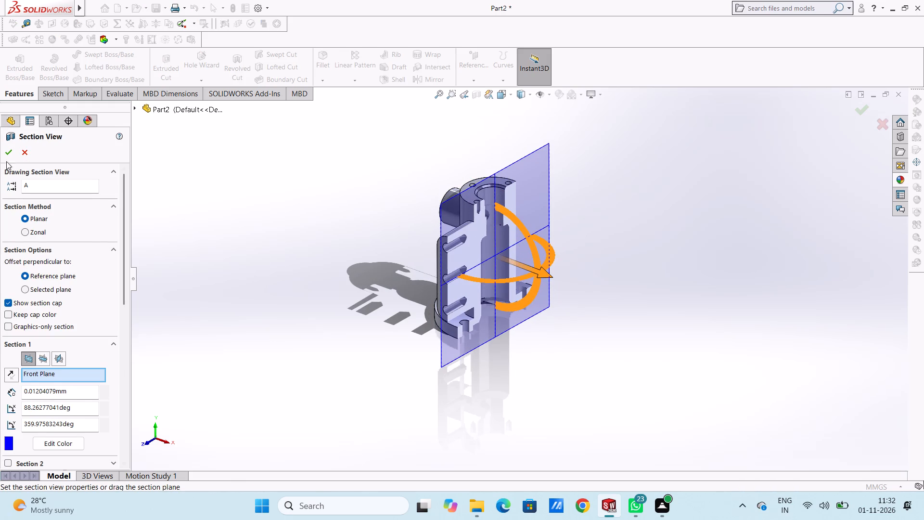
{"action": "left_click", "coordinate": [5, 152]}
{"action": "middle_click_drag", "start_coordinate": [285, 297], "coordinate": [244, 242]}
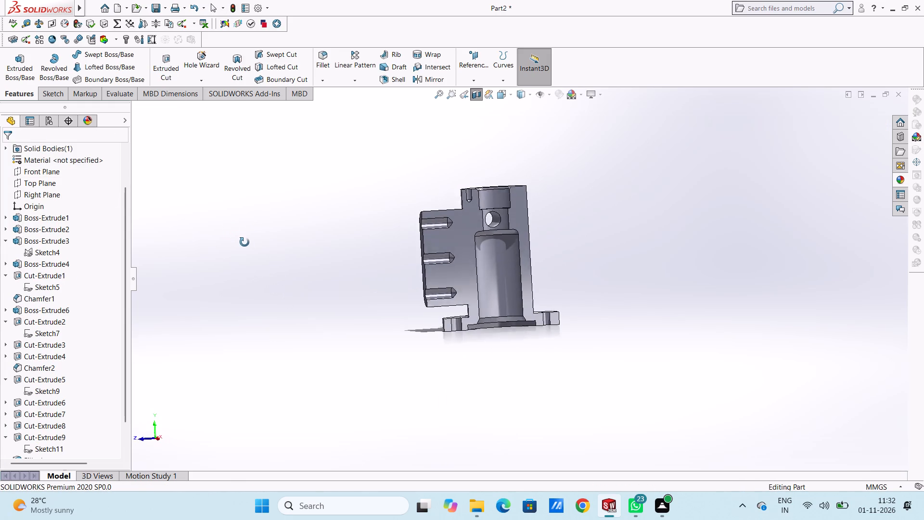
{"action": "middle_click_drag", "start_coordinate": [244, 242], "coordinate": [229, 247]}
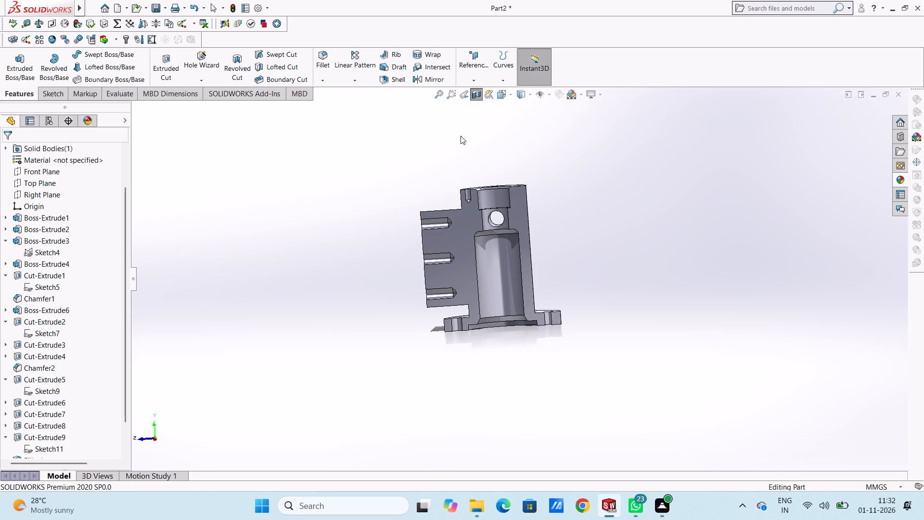
{"action": "left_click", "coordinate": [476, 95]}
{"action": "middle_click_drag", "start_coordinate": [317, 340], "coordinate": [355, 237]}
{"action": "middle_click_drag", "start_coordinate": [363, 320], "coordinate": [332, 276]}
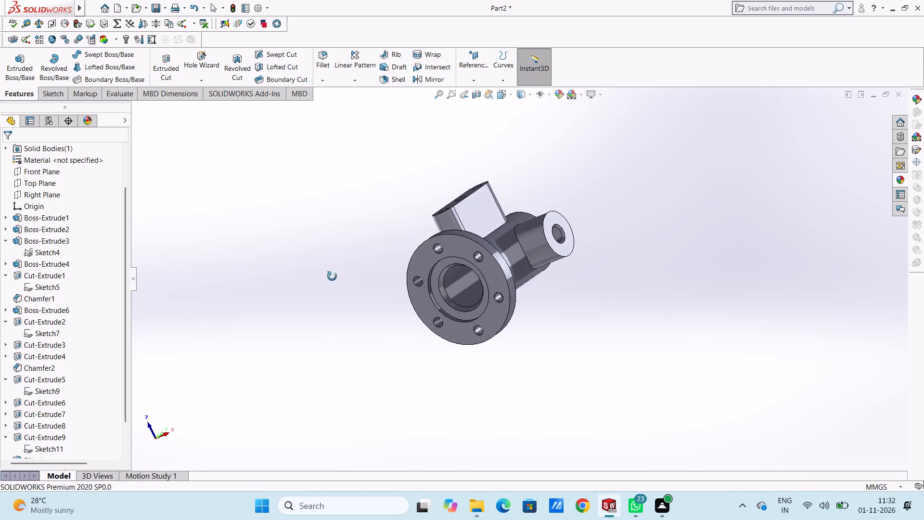
{"action": "middle_click_drag", "start_coordinate": [332, 276], "coordinate": [327, 273]}
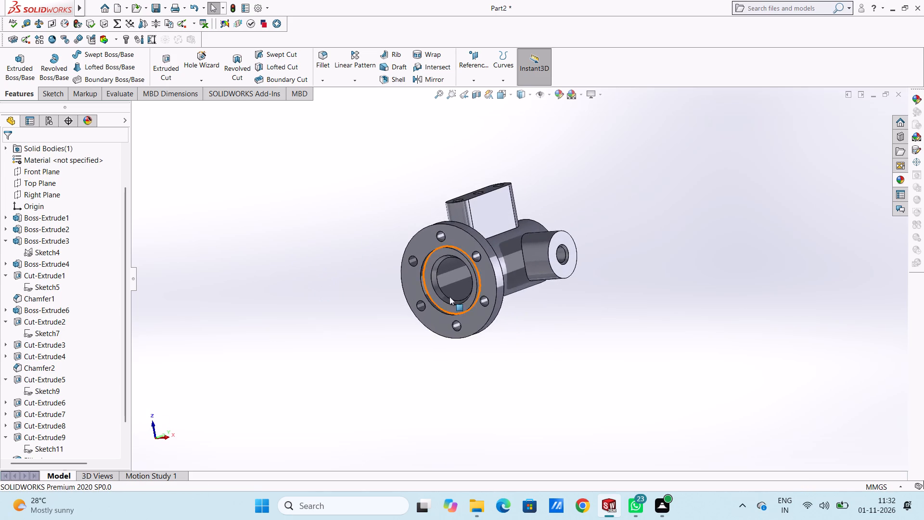
Chamfer the outer edge of the 65 mm recess on the flange's underside by 2 mm at 45°.
{"action": "scroll", "coordinate": [451, 295], "scroll_direction": "down", "scroll_amount": 5}
{"action": "middle_click_drag", "start_coordinate": [461, 257], "coordinate": [488, 281]}
{"action": "left_click", "coordinate": [323, 84]}
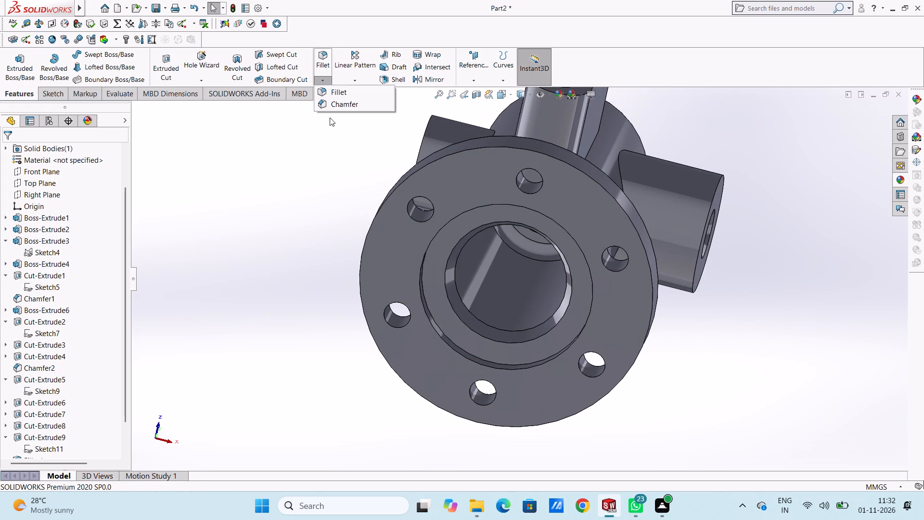
{"action": "left_click", "coordinate": [329, 101]}
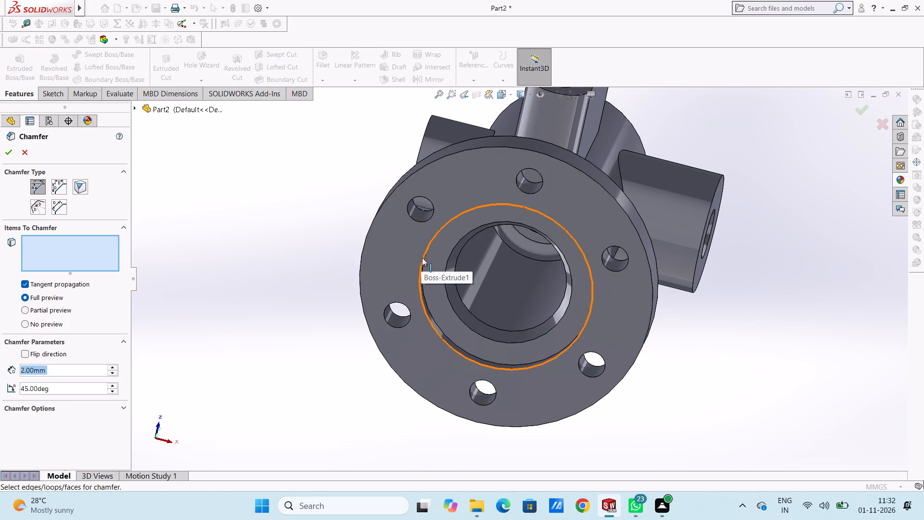
{"action": "left_click", "coordinate": [422, 258]}
{"action": "left_click", "coordinate": [7, 155]}
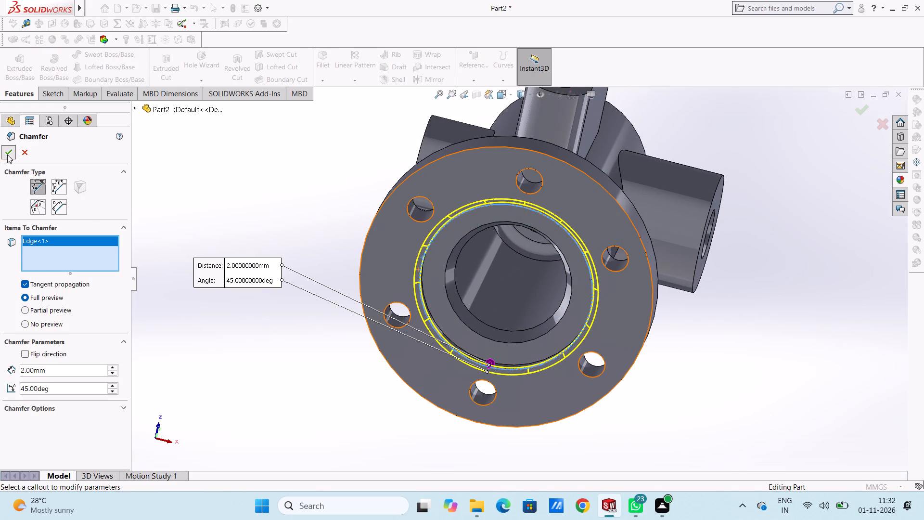
{"action": "left_click", "coordinate": [266, 171]}
Fillet at 2 mm radius the edges where both side bosses, the three-hole lug and the flange meet the cylinder, plus the flange's upper rim.
{"action": "scroll", "coordinate": [297, 202], "scroll_direction": "up", "scroll_amount": 5}
{"action": "middle_click_drag", "start_coordinate": [303, 201], "coordinate": [317, 294]}
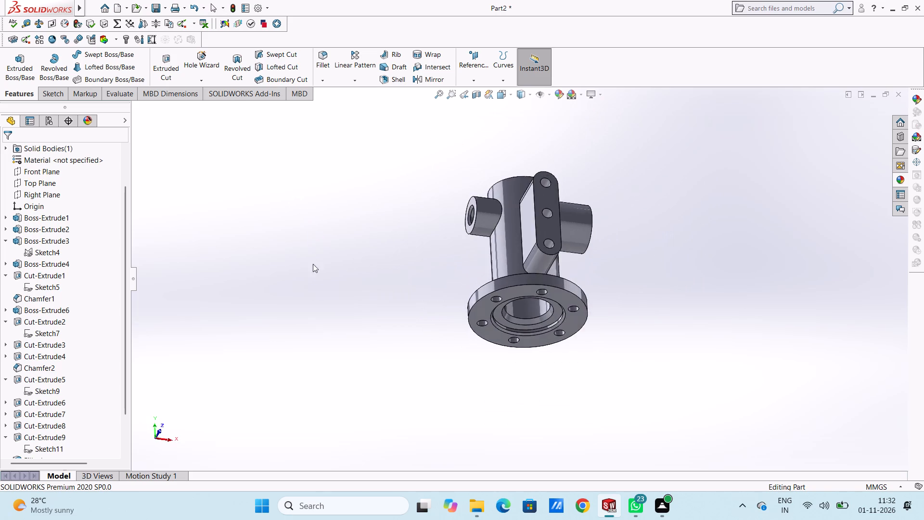
{"action": "middle_click_drag", "start_coordinate": [312, 260], "coordinate": [276, 321]}
{"action": "middle_click_drag", "start_coordinate": [294, 230], "coordinate": [331, 315]}
{"action": "middle_click_drag", "start_coordinate": [319, 219], "coordinate": [317, 179]}
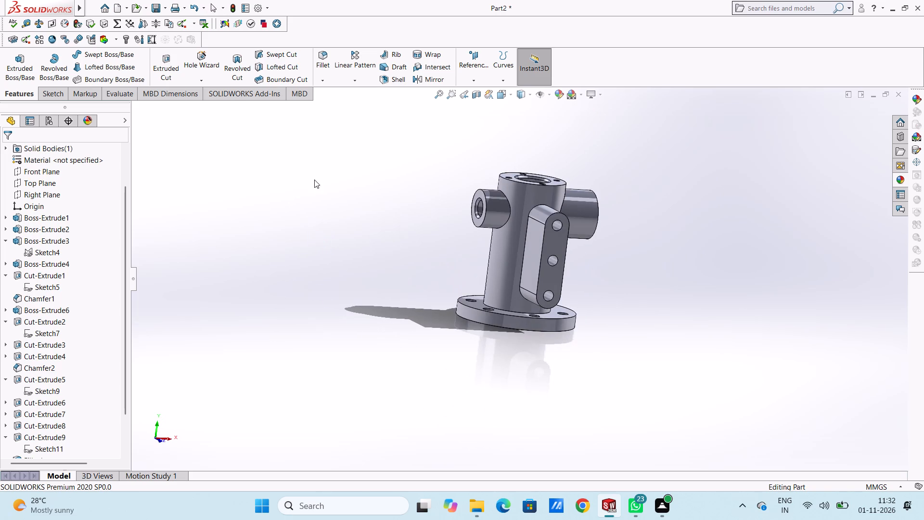
{"action": "key", "text": "ctrl+7"}
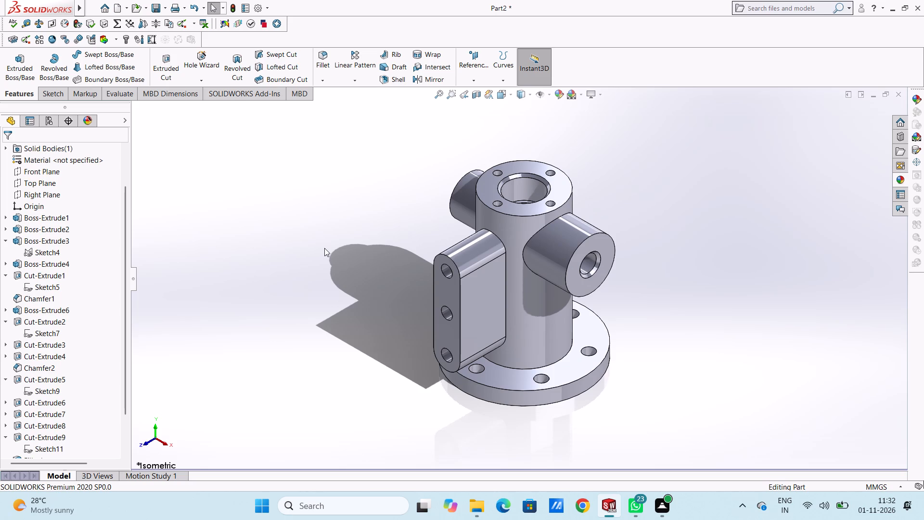
{"action": "scroll", "coordinate": [609, 223], "scroll_direction": "down", "scroll_amount": 1}
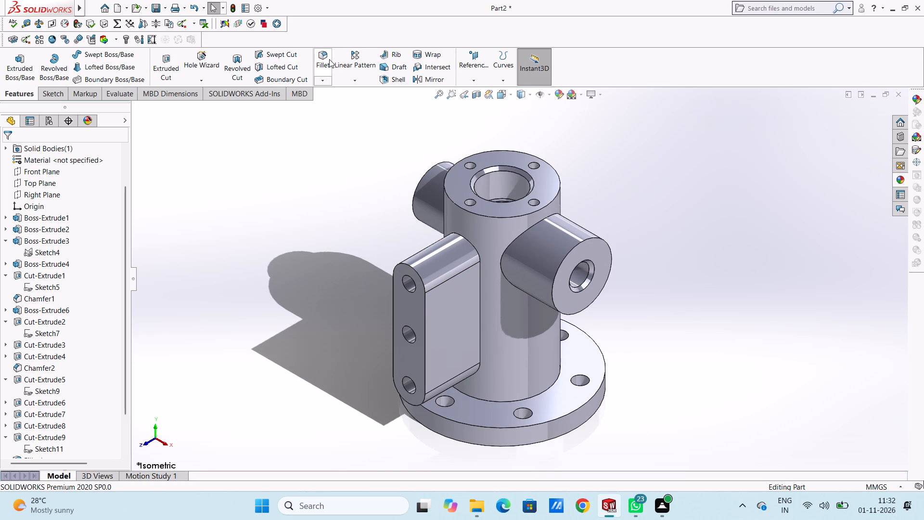
{"action": "left_click", "coordinate": [329, 59]}
{"action": "key", "text": "2"}
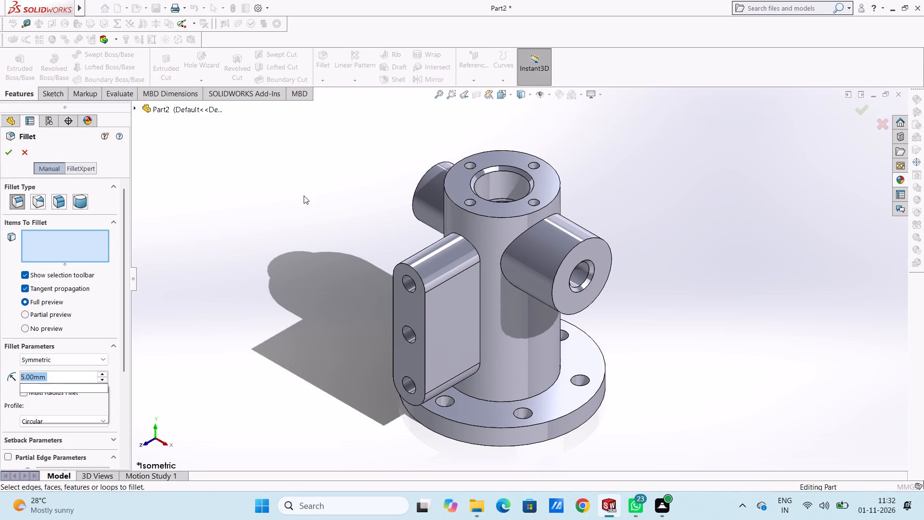
{"action": "key", "text": "Return"}
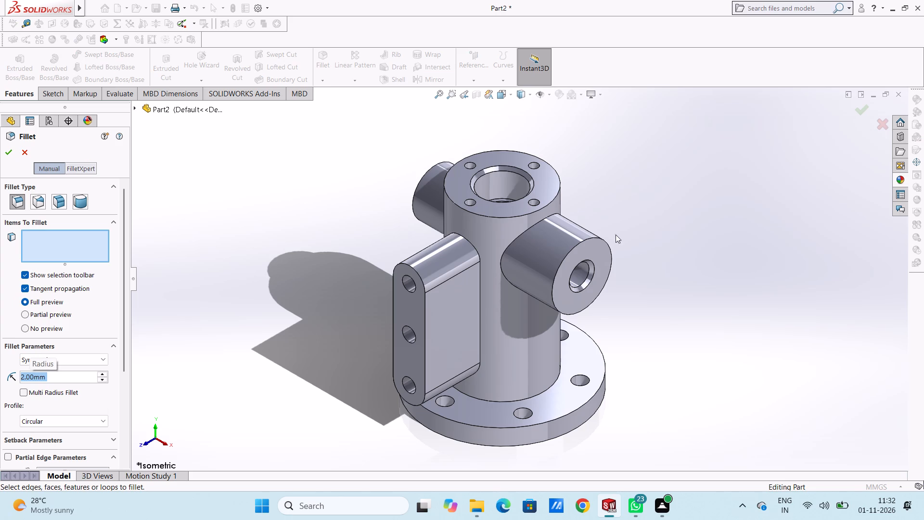
{"action": "left_click", "coordinate": [514, 239]}
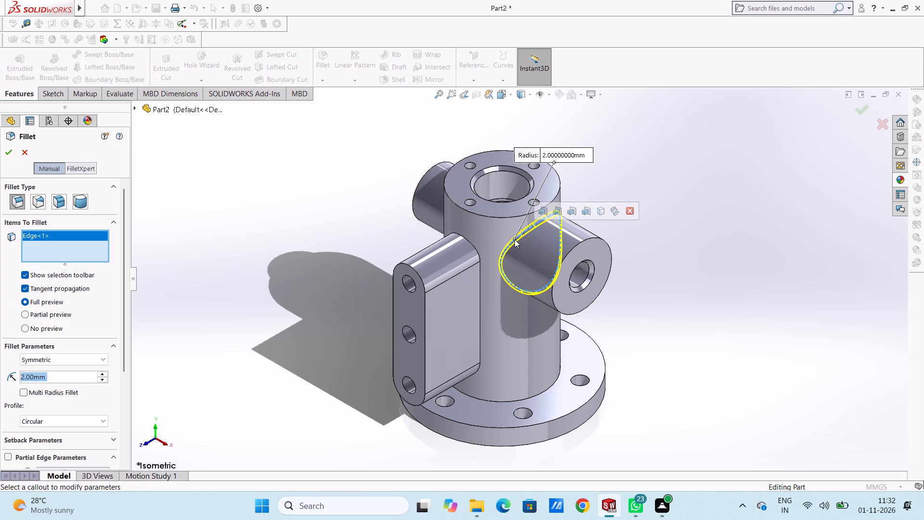
{"action": "left_click", "coordinate": [477, 247]}
{"action": "left_click", "coordinate": [476, 251]}
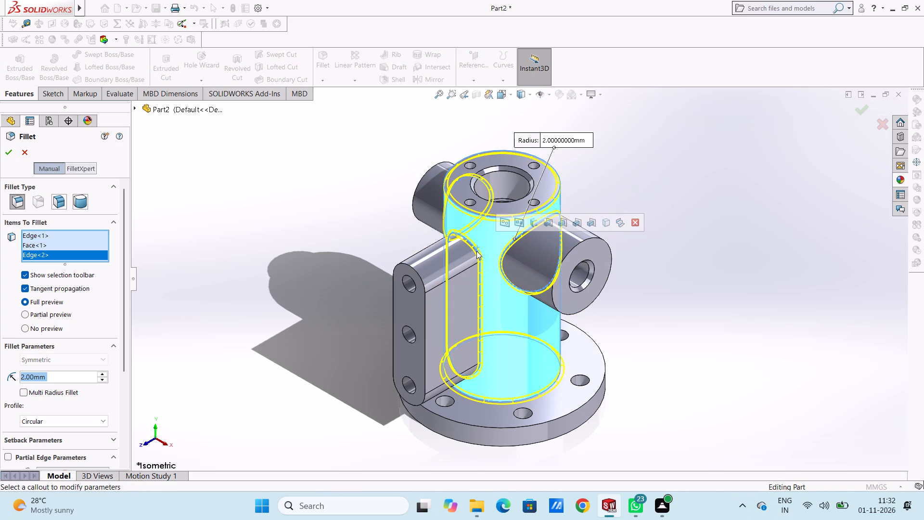
{"action": "left_click", "coordinate": [476, 251]}
{"action": "left_click", "coordinate": [490, 245]}
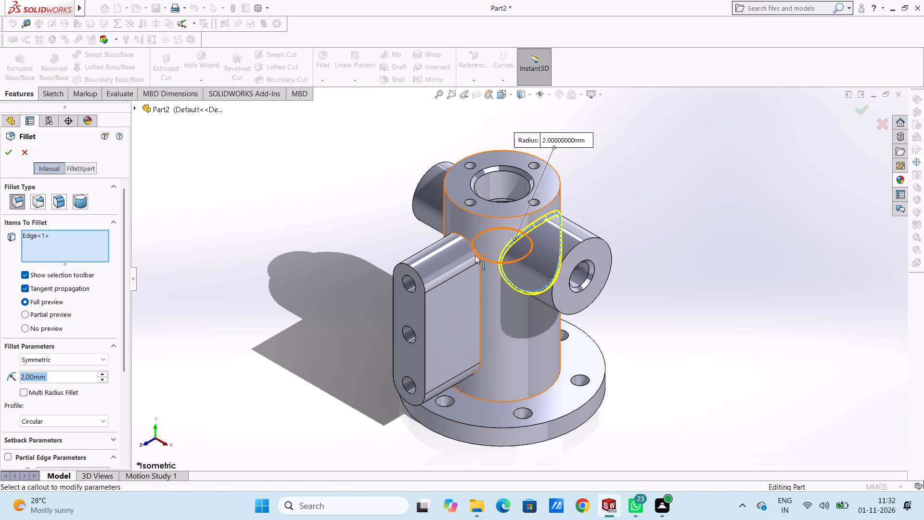
{"action": "left_click", "coordinate": [476, 250]}
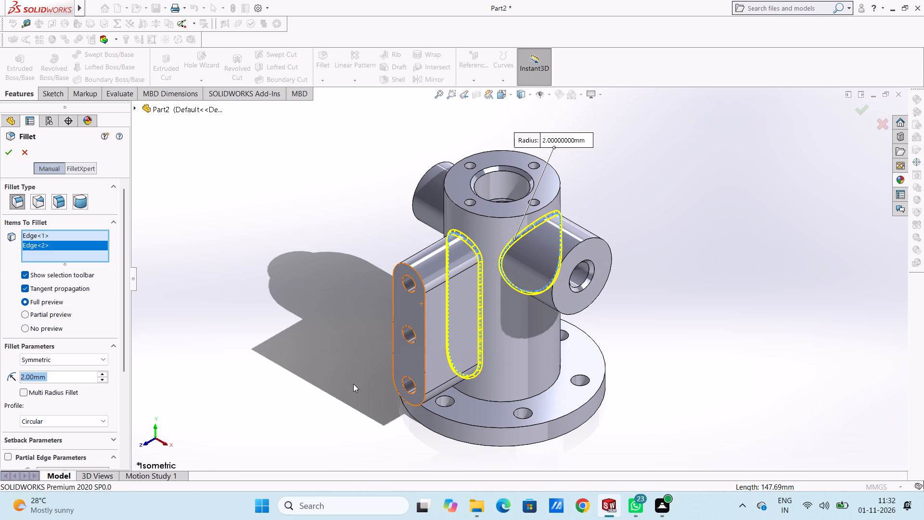
{"action": "left_click", "coordinate": [537, 394]}
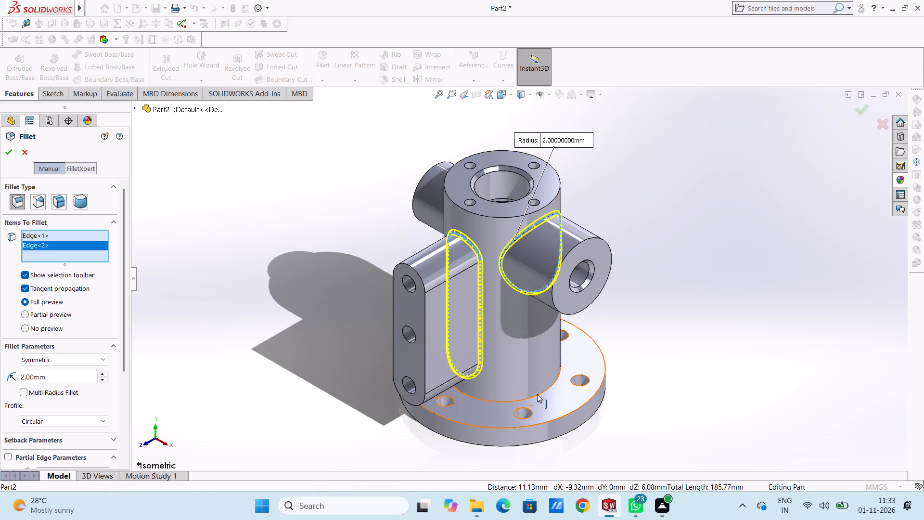
{"action": "left_click", "coordinate": [560, 416]}
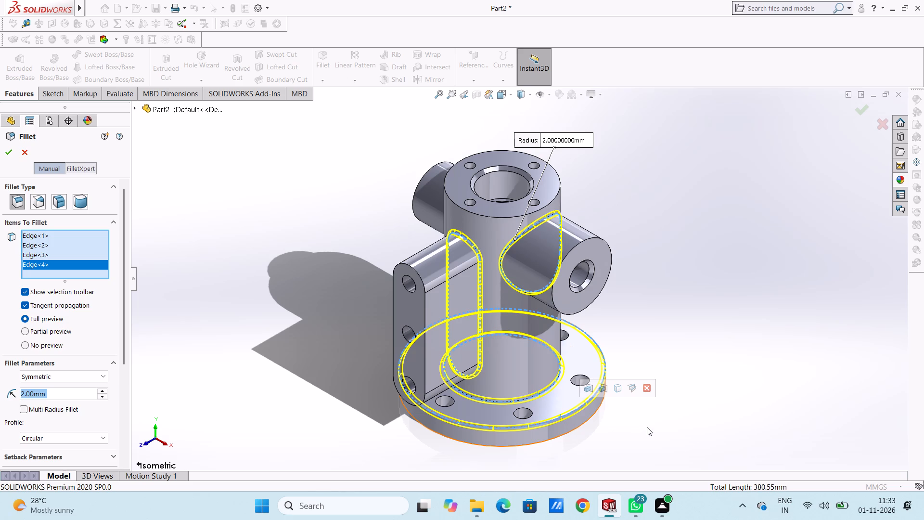
{"action": "middle_click_drag", "start_coordinate": [373, 324], "coordinate": [434, 342]}
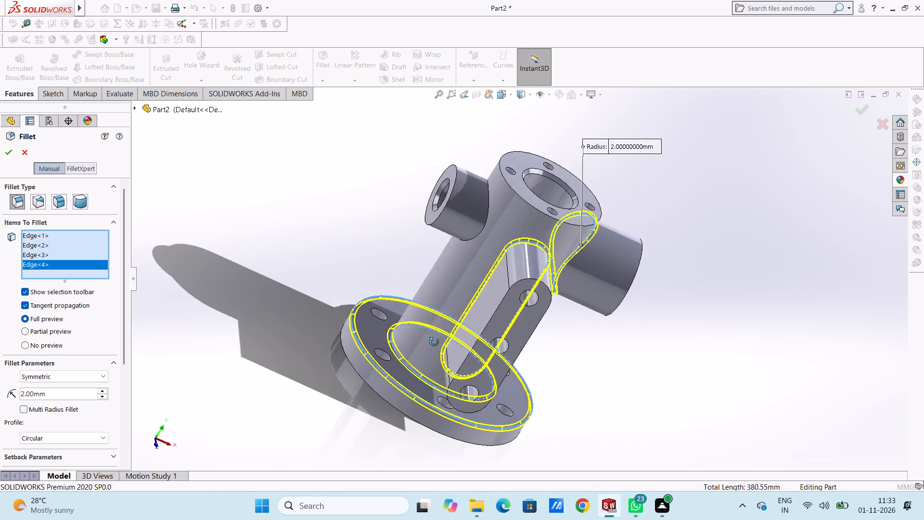
{"action": "middle_click_drag", "start_coordinate": [434, 342], "coordinate": [442, 369]}
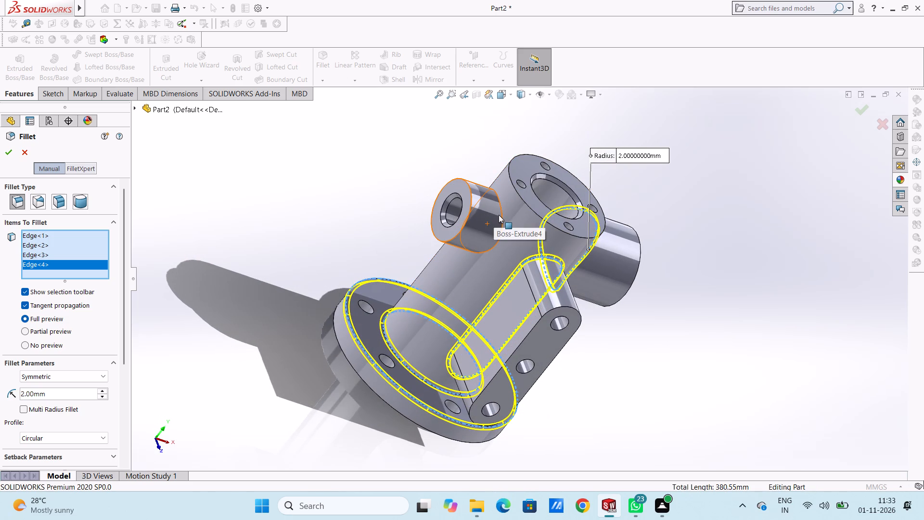
{"action": "left_click", "coordinate": [500, 215]}
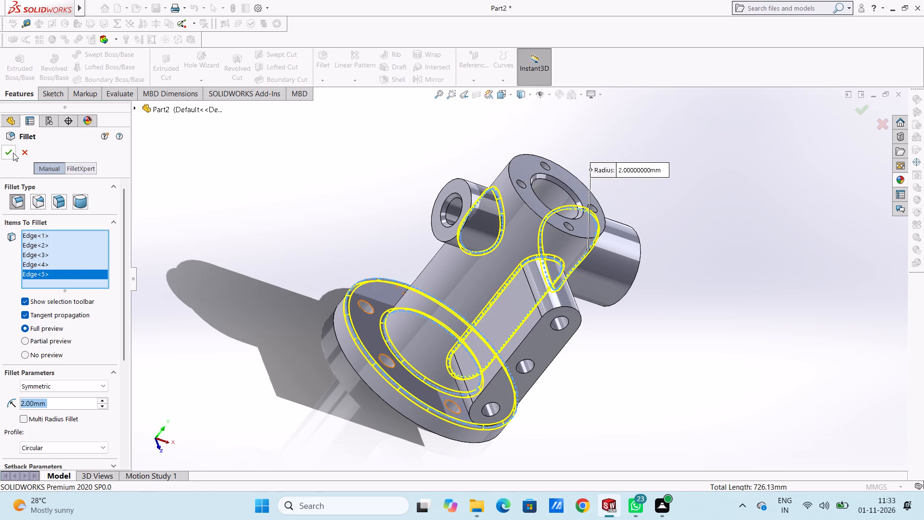
{"action": "left_click", "coordinate": [13, 153]}
{"action": "scroll", "coordinate": [331, 243], "scroll_direction": "up", "scroll_amount": 4}
{"action": "middle_click_drag", "start_coordinate": [374, 348], "coordinate": [289, 287]}
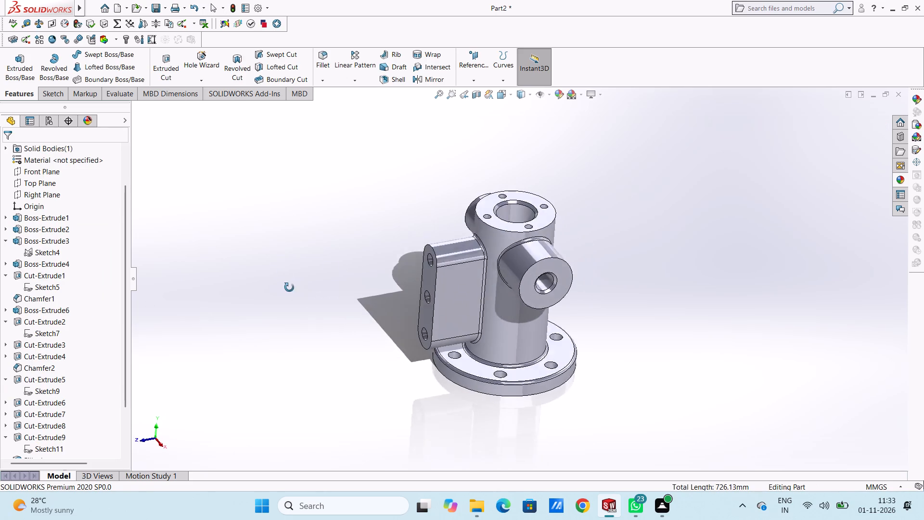
{"action": "middle_click_drag", "start_coordinate": [289, 287], "coordinate": [326, 264]}
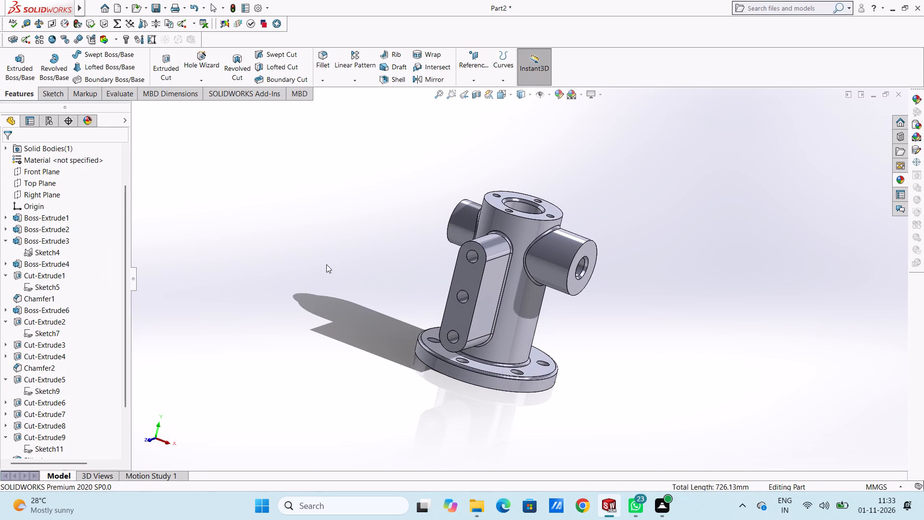
Colour the whole part olive green with RGB 151, 192, 0, using the standard palette's dark yellow as the base.
{"action": "key", "text": "ctrl+7"}
{"action": "key", "text": "Escape"}
{"action": "key", "text": "Escape"}
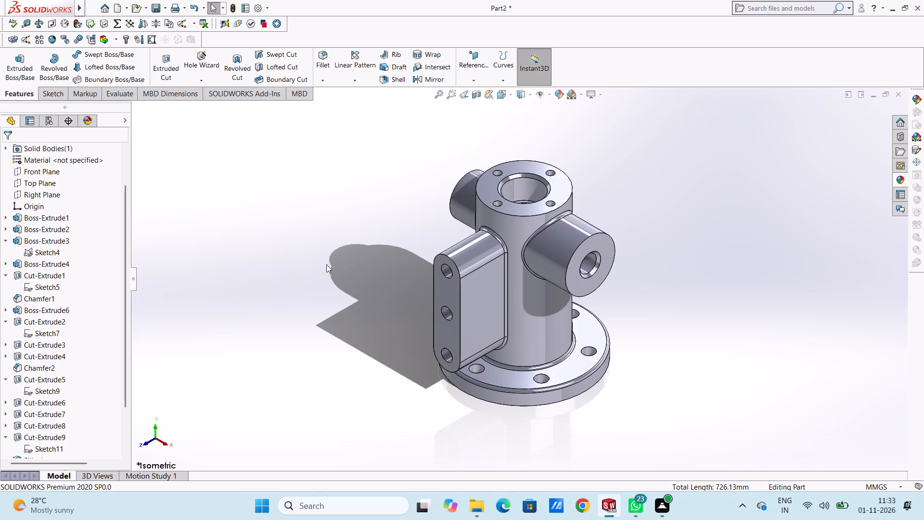
{"action": "scroll", "coordinate": [466, 267], "scroll_direction": "up", "scroll_amount": 2}
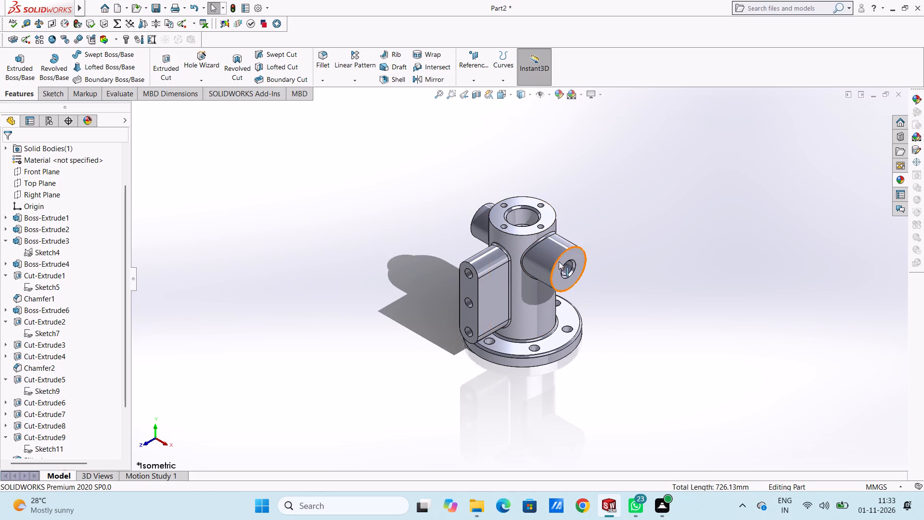
{"action": "scroll", "coordinate": [502, 267], "scroll_direction": "down", "scroll_amount": 1}
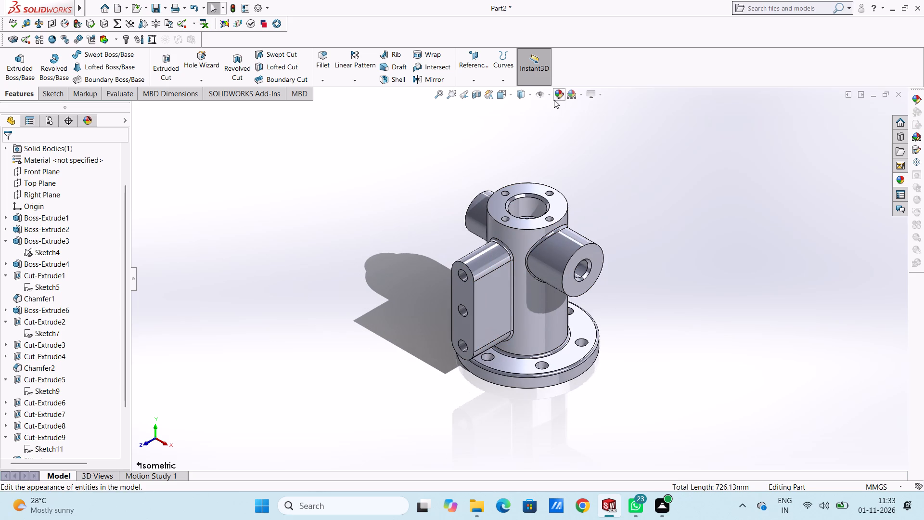
{"action": "left_click", "coordinate": [556, 98]}
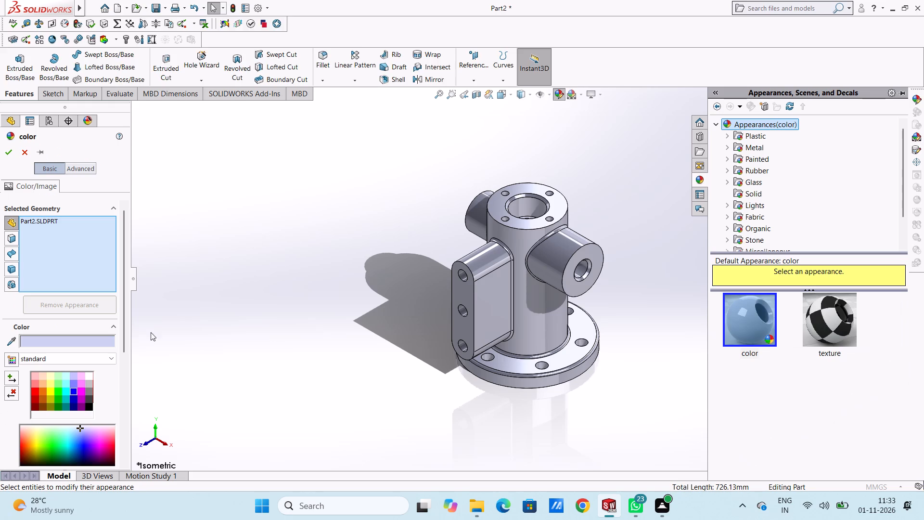
{"action": "scroll", "coordinate": [72, 384], "scroll_direction": "down", "scroll_amount": 3}
{"action": "left_click", "coordinate": [50, 235]}
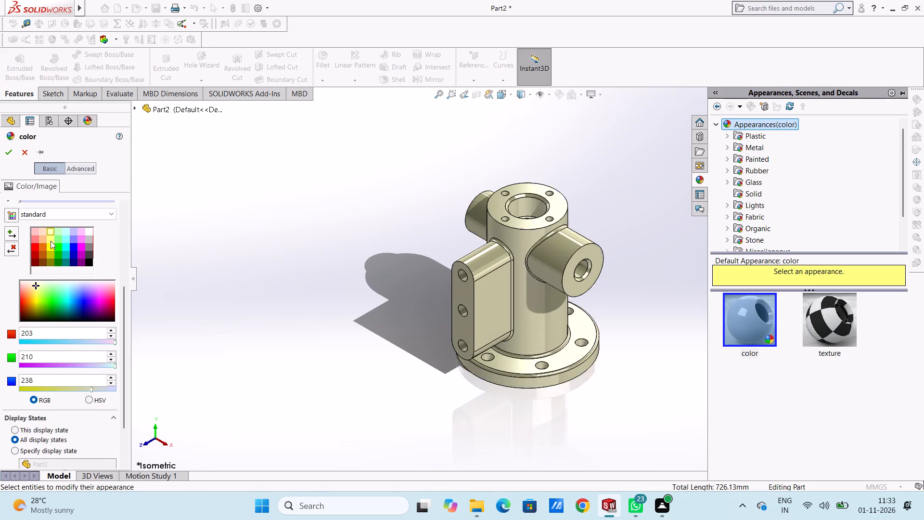
{"action": "left_click", "coordinate": [51, 257]}
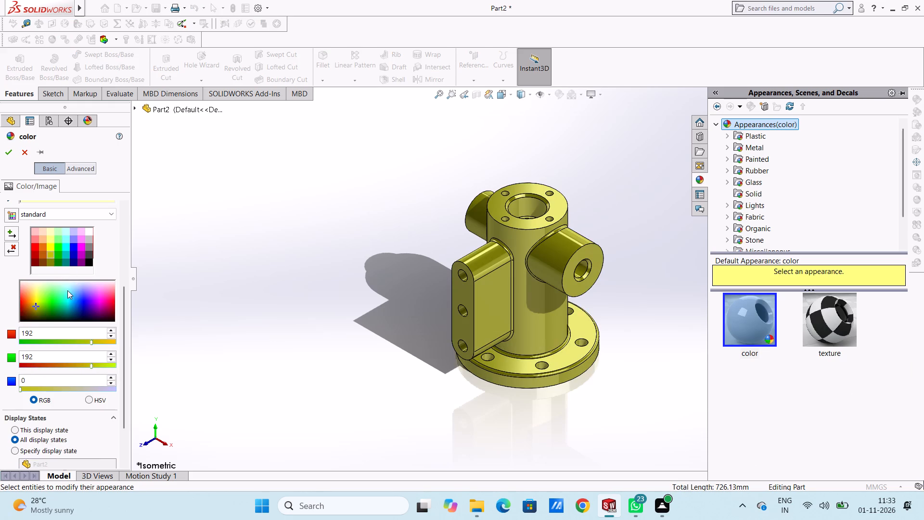
{"action": "left_click", "coordinate": [81, 341]}
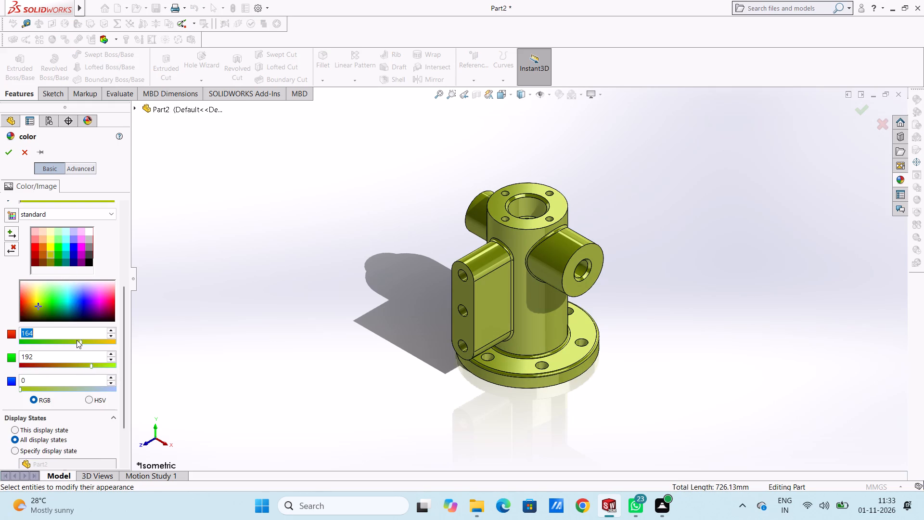
{"action": "left_click", "coordinate": [77, 340]}
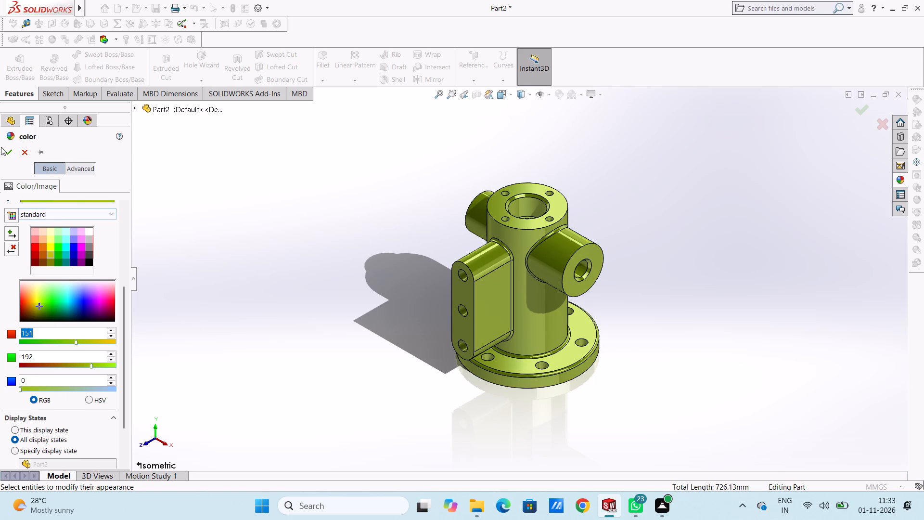
{"action": "left_click", "coordinate": [3, 149]}
Apply the chromium plate metal appearance to the cut feature of the four small holes in the cylinder's top face.
{"action": "scroll", "coordinate": [479, 197], "scroll_direction": "down", "scroll_amount": 4}
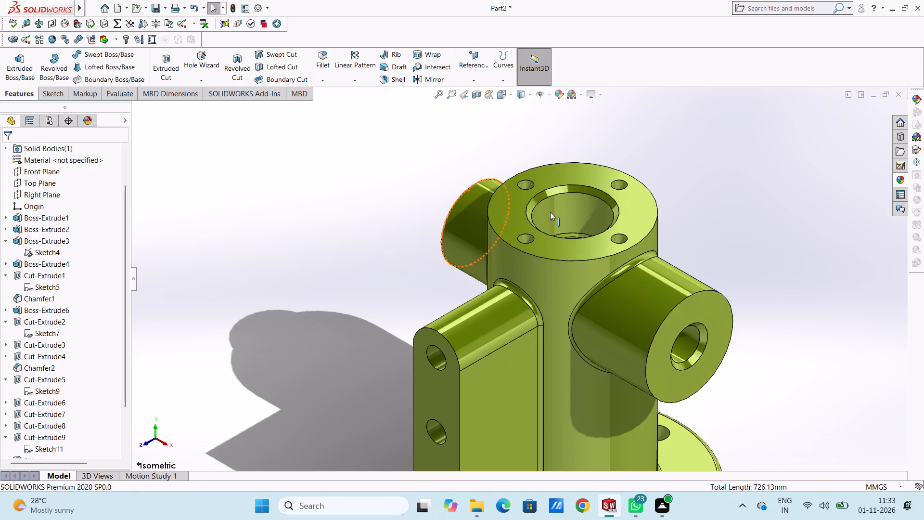
{"action": "scroll", "coordinate": [610, 184], "scroll_direction": "down", "scroll_amount": 2}
{"action": "scroll", "coordinate": [594, 287], "scroll_direction": "up", "scroll_amount": 2}
{"action": "scroll", "coordinate": [577, 265], "scroll_direction": "down", "scroll_amount": 5}
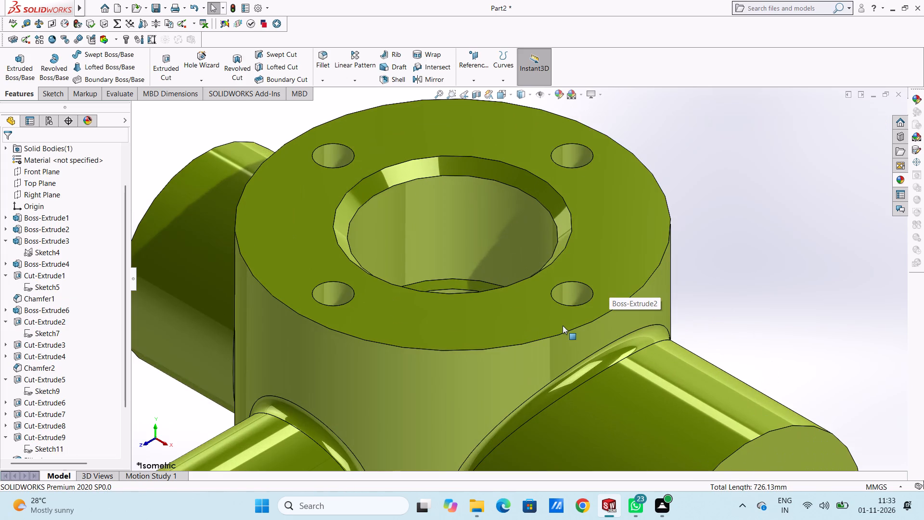
{"action": "scroll", "coordinate": [563, 325], "scroll_direction": "down", "scroll_amount": 3}
{"action": "left_click", "coordinate": [895, 182]}
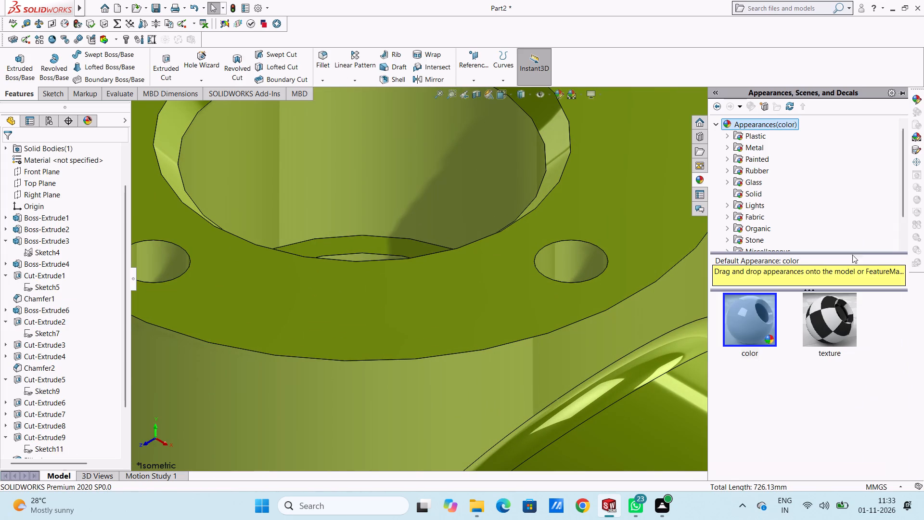
{"action": "left_click", "coordinate": [759, 144]}
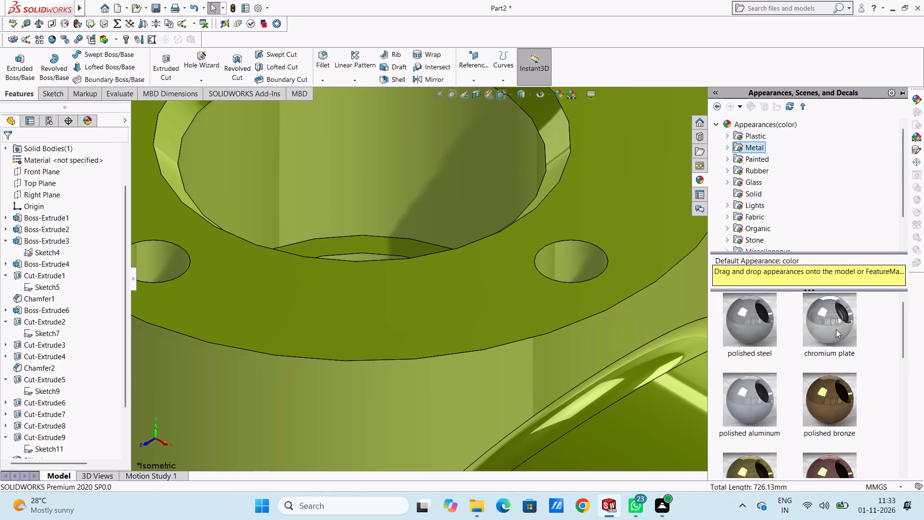
{"action": "left_click_drag", "start_coordinate": [828, 319], "coordinate": [594, 267]}
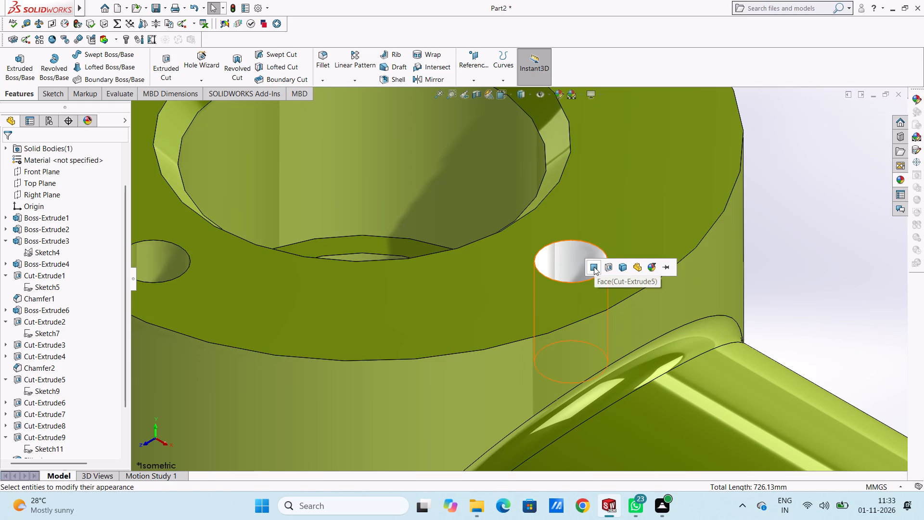
{"action": "left_click", "coordinate": [607, 265]}
Apply the chromium plate appearance to the Cut-Extrude1 bore feature running through the side bosses.
{"action": "scroll", "coordinate": [560, 292], "scroll_direction": "up", "scroll_amount": 5}
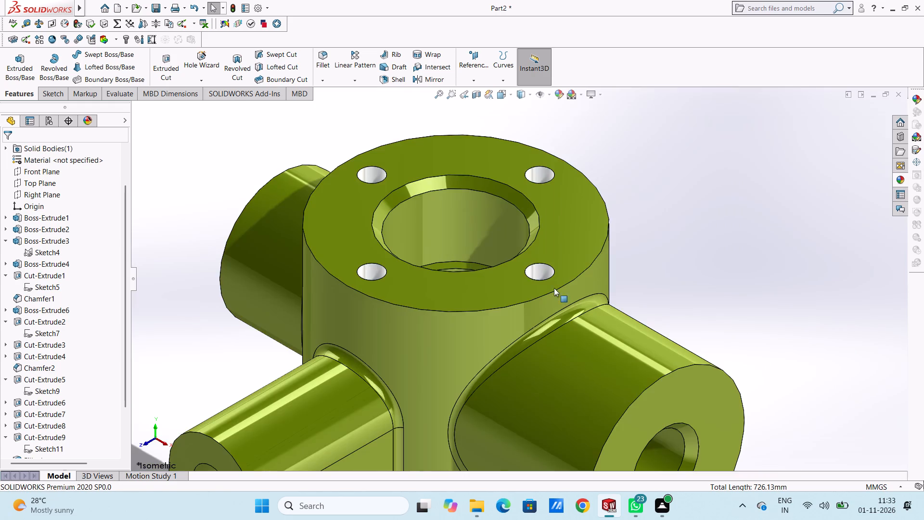
{"action": "scroll", "coordinate": [486, 271], "scroll_direction": "up", "scroll_amount": 5}
{"action": "scroll", "coordinate": [501, 340], "scroll_direction": "up", "scroll_amount": 1}
{"action": "scroll", "coordinate": [506, 375], "scroll_direction": "down", "scroll_amount": 4}
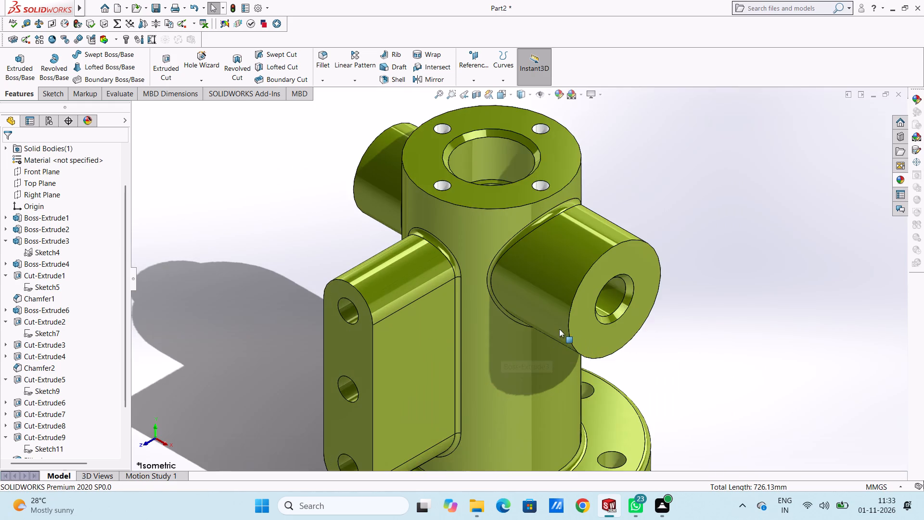
{"action": "scroll", "coordinate": [616, 276], "scroll_direction": "down", "scroll_amount": 6}
{"action": "left_click", "coordinate": [896, 178]}
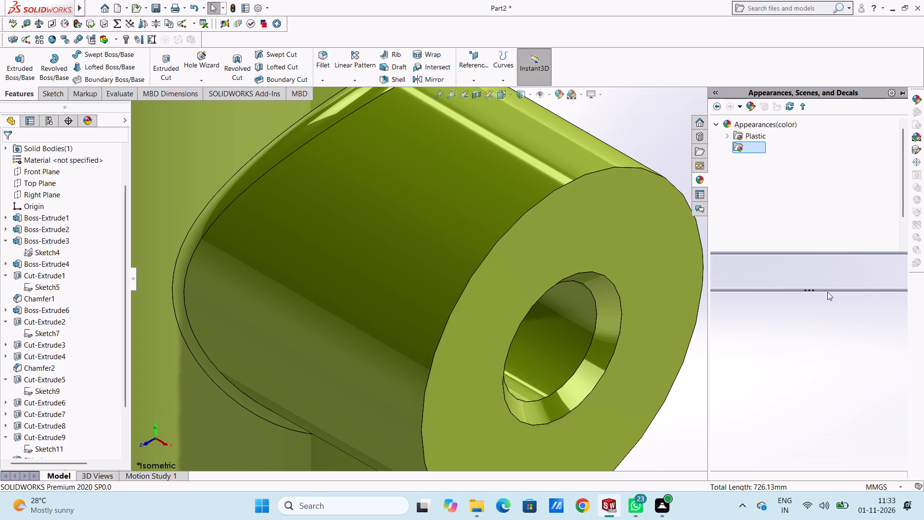
{"action": "left_click_drag", "start_coordinate": [840, 309], "coordinate": [579, 329]}
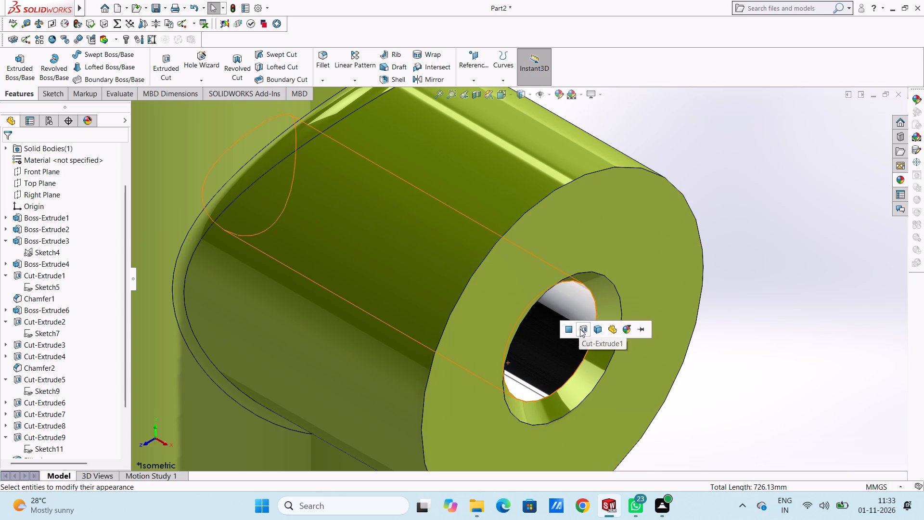
{"action": "left_click", "coordinate": [584, 329]}
Apply the chromium plate appearance to the chamfer face at the mouth of the larger side boss's bore.
{"action": "scroll", "coordinate": [556, 353], "scroll_direction": "up", "scroll_amount": 4}
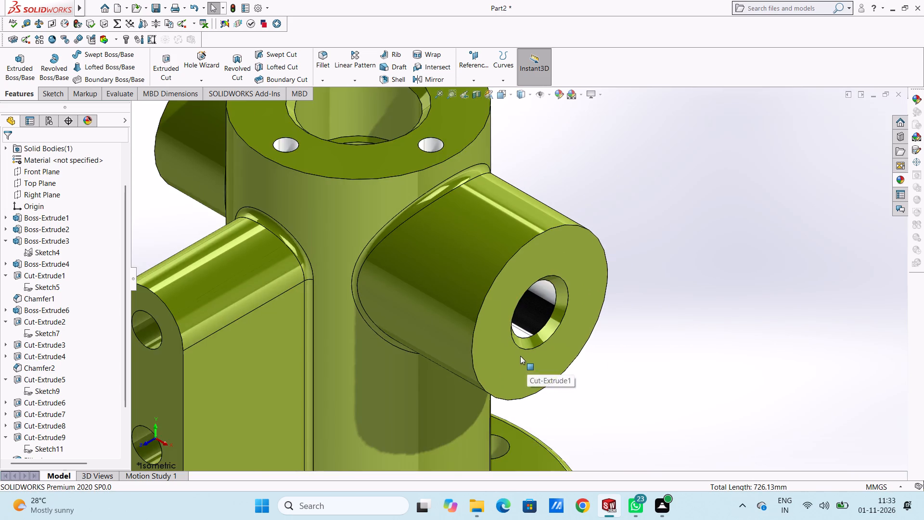
{"action": "scroll", "coordinate": [522, 348], "scroll_direction": "down", "scroll_amount": 4}
{"action": "left_click", "coordinate": [896, 179]}
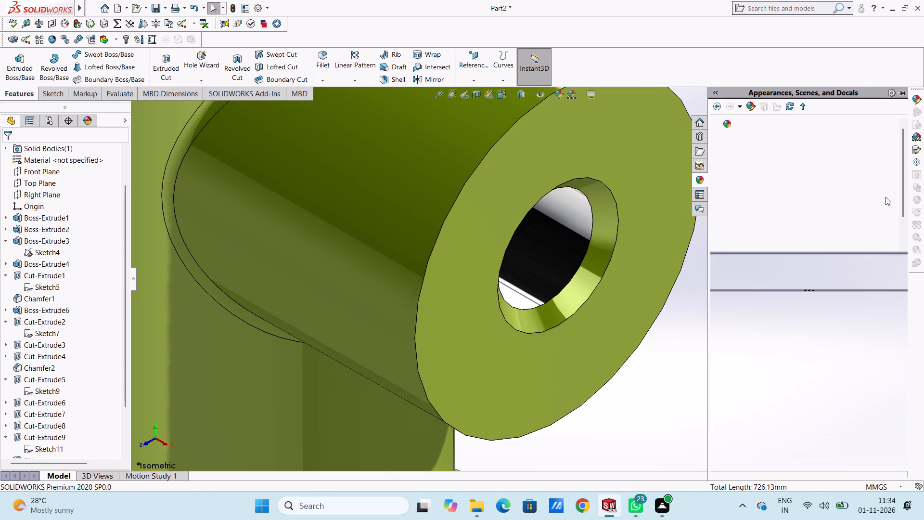
{"action": "left_click_drag", "start_coordinate": [815, 317], "coordinate": [593, 226]}
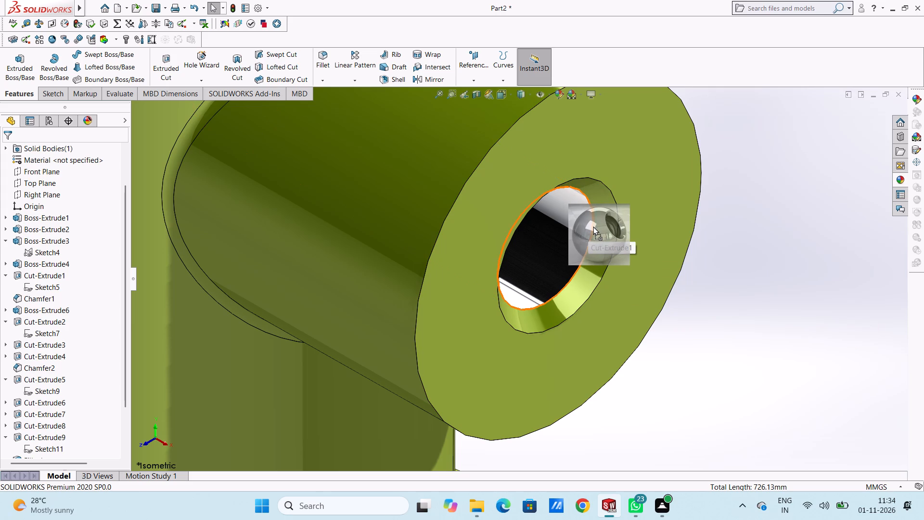
{"action": "left_click_drag", "start_coordinate": [593, 226], "coordinate": [593, 226]}
{"action": "left_click", "coordinate": [585, 225]}
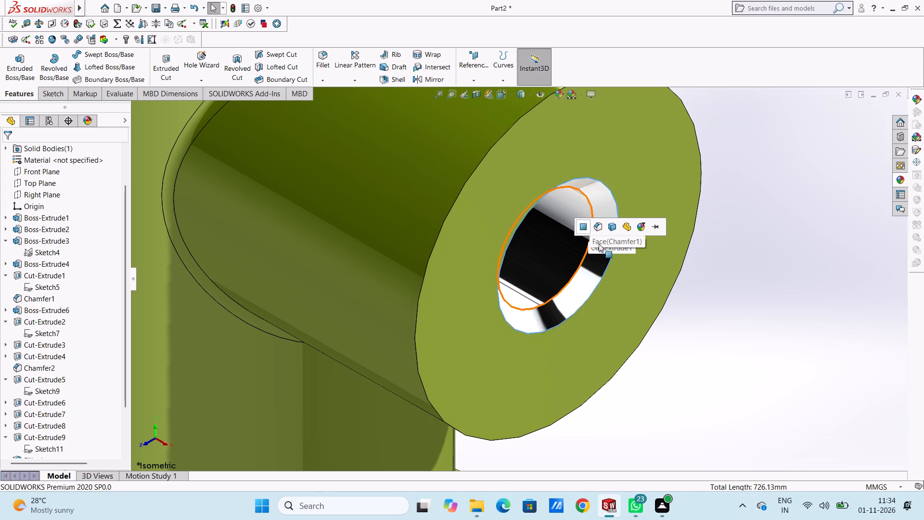
Apply the chromium plate appearance to the chamfer face at the mouth of the smaller, opposite side boss's bore.
{"action": "scroll", "coordinate": [602, 245], "scroll_direction": "up", "scroll_amount": 5}
{"action": "scroll", "coordinate": [570, 277], "scroll_direction": "up", "scroll_amount": 12}
{"action": "middle_click_drag", "start_coordinate": [463, 323], "coordinate": [559, 276]}
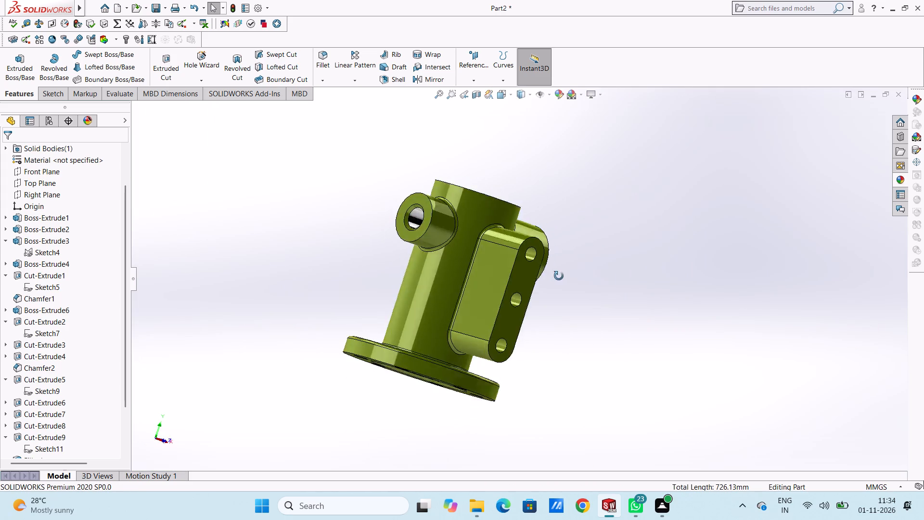
{"action": "middle_click_drag", "start_coordinate": [559, 276], "coordinate": [565, 351]}
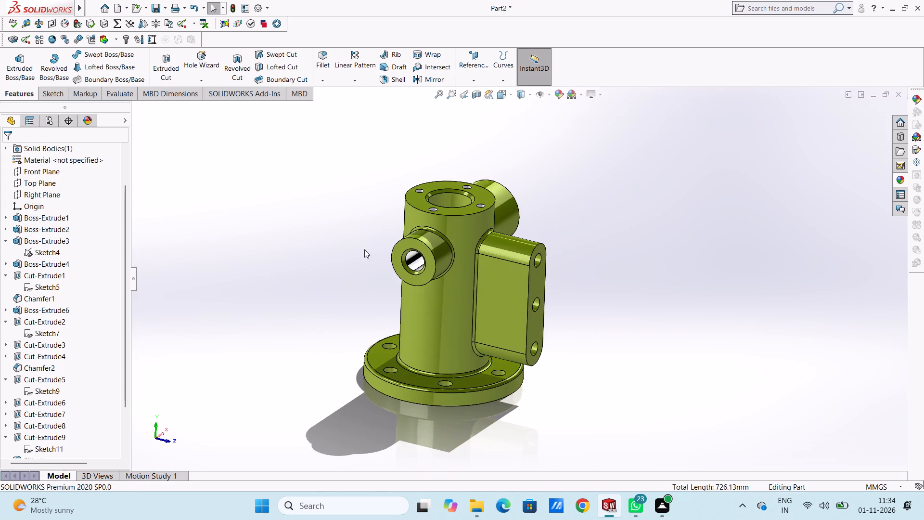
{"action": "scroll", "coordinate": [435, 252], "scroll_direction": "down", "scroll_amount": 5}
{"action": "middle_click_drag", "start_coordinate": [388, 280], "coordinate": [374, 284]}
{"action": "scroll", "coordinate": [383, 284], "scroll_direction": "down", "scroll_amount": 5}
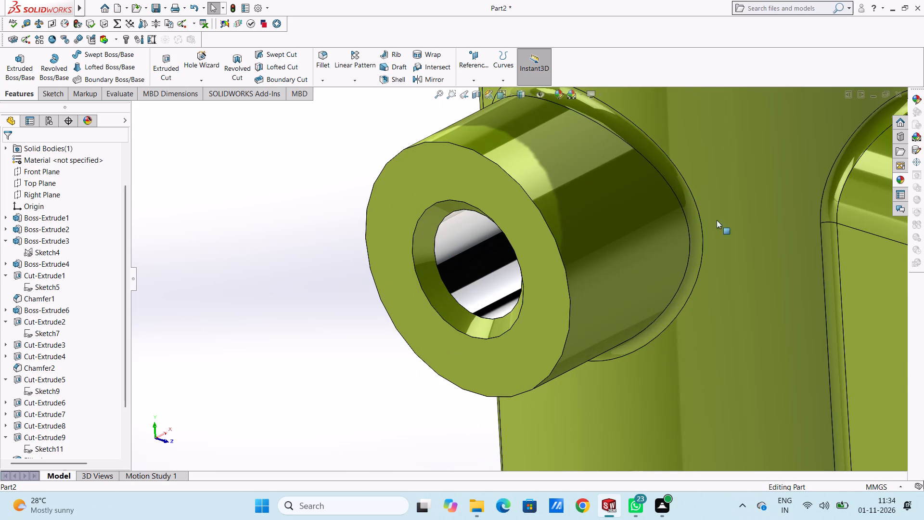
{"action": "left_click", "coordinate": [895, 174]}
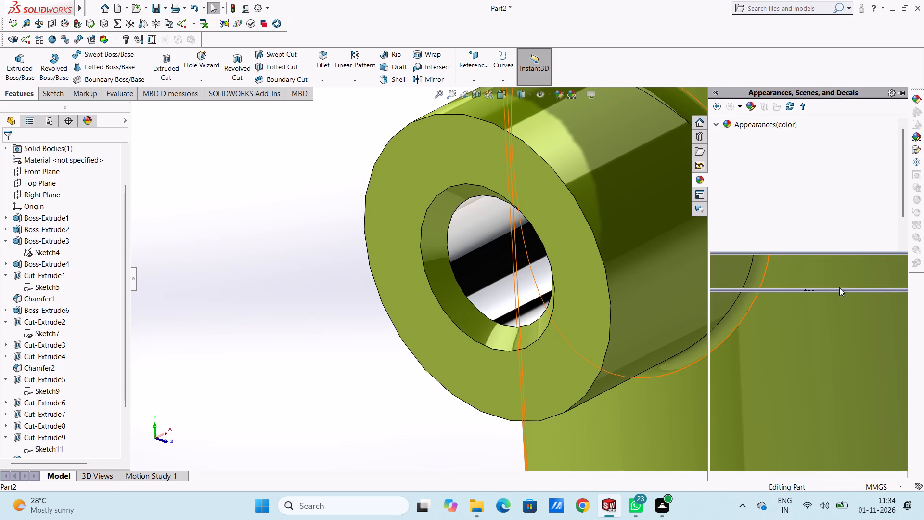
{"action": "left_click_drag", "start_coordinate": [799, 311], "coordinate": [410, 243]}
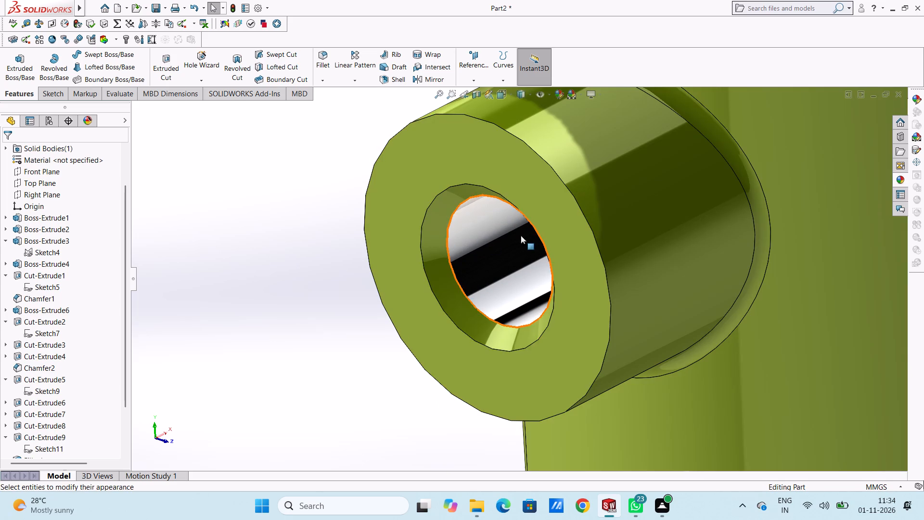
{"action": "scroll", "coordinate": [515, 238], "scroll_direction": "down", "scroll_amount": 3}
{"action": "left_click", "coordinate": [902, 179]}
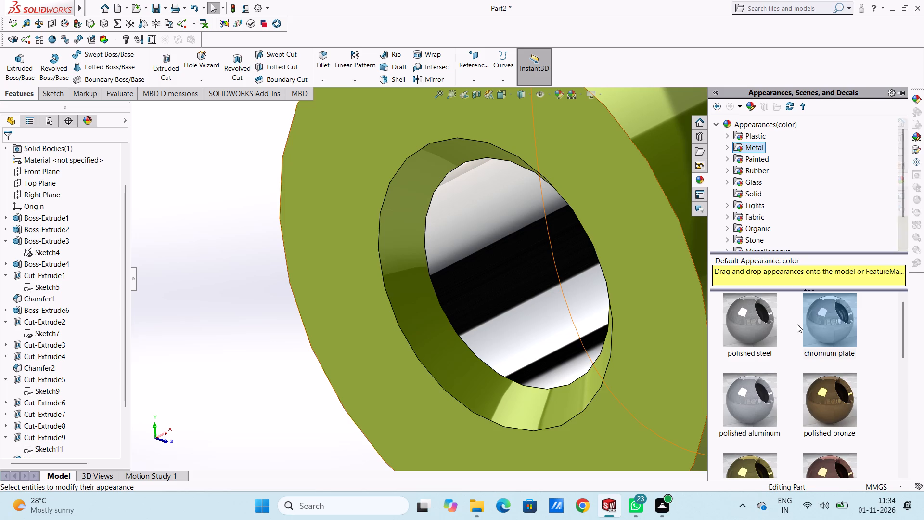
{"action": "left_click_drag", "start_coordinate": [830, 315], "coordinate": [424, 192]}
{"action": "left_click", "coordinate": [423, 192]}
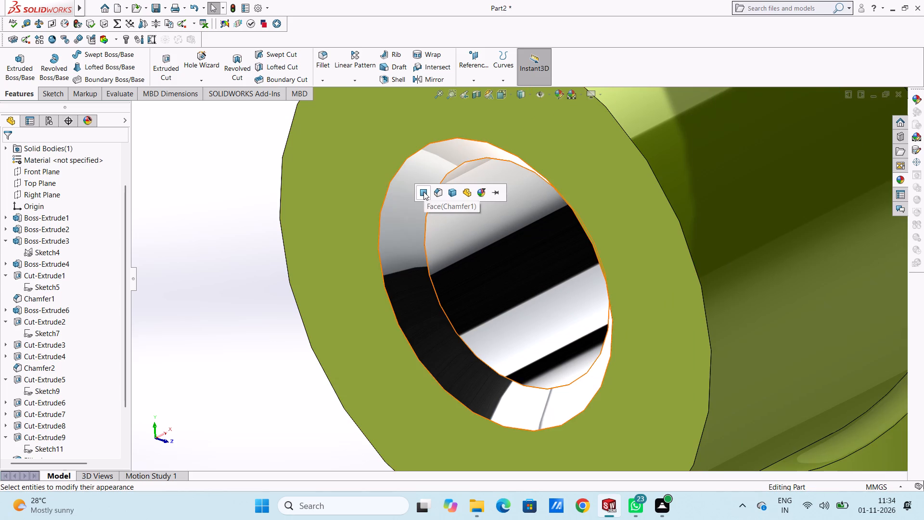
Apply the chromium plate appearance to the chamfer face around the main bore's opening in the cylinder's top face.
{"action": "scroll", "coordinate": [444, 219], "scroll_direction": "up", "scroll_amount": 10}
{"action": "scroll", "coordinate": [448, 259], "scroll_direction": "up", "scroll_amount": 5}
{"action": "middle_click_drag", "start_coordinate": [433, 295], "coordinate": [394, 243]}
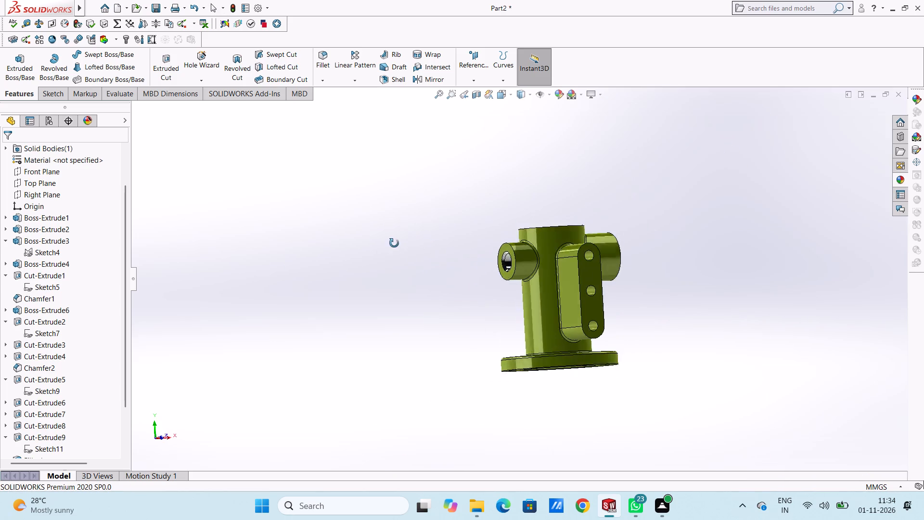
{"action": "middle_click_drag", "start_coordinate": [394, 243], "coordinate": [415, 291]}
{"action": "left_click", "coordinate": [411, 293]}
{"action": "middle_click_drag", "start_coordinate": [450, 216], "coordinate": [439, 263]}
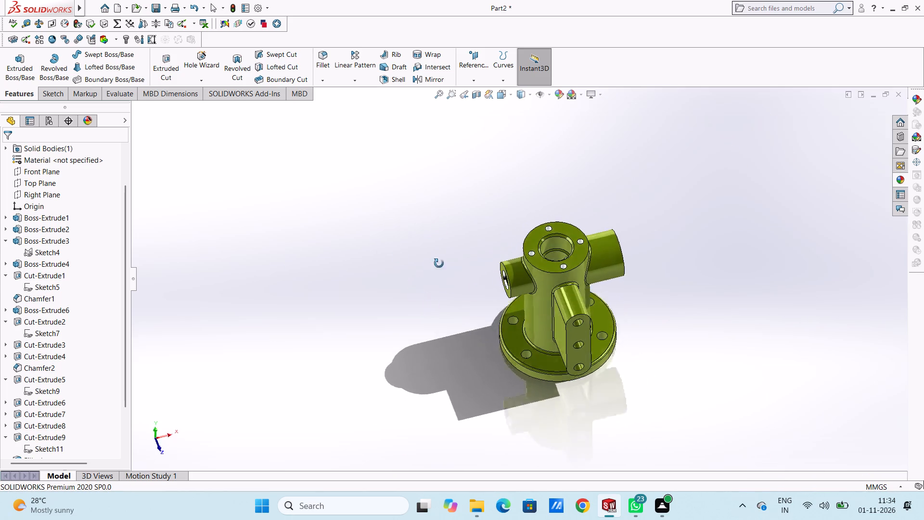
{"action": "middle_click_drag", "start_coordinate": [439, 263], "coordinate": [402, 282]}
{"action": "scroll", "coordinate": [584, 236], "scroll_direction": "down", "scroll_amount": 6}
{"action": "scroll", "coordinate": [468, 255], "scroll_direction": "down", "scroll_amount": 7}
{"action": "left_click", "coordinate": [896, 180]}
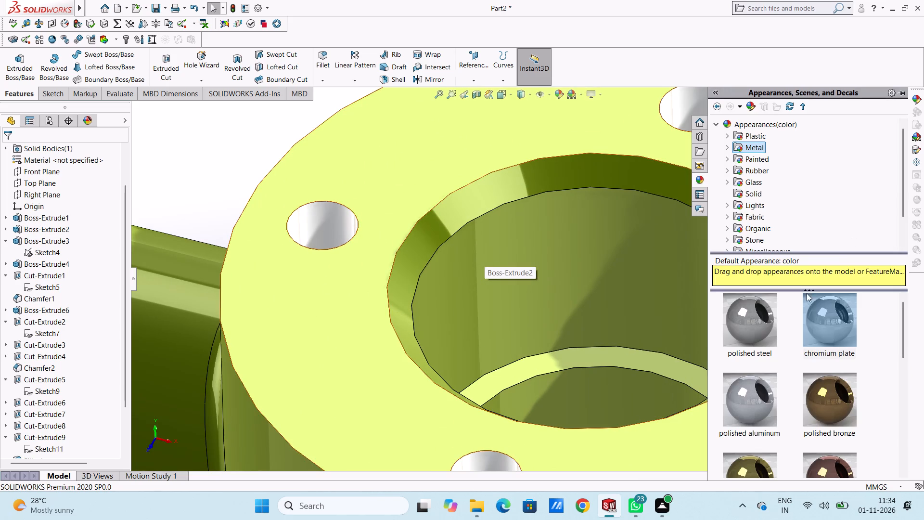
{"action": "left_click_drag", "start_coordinate": [823, 320], "coordinate": [542, 185]}
{"action": "left_click", "coordinate": [542, 185]}
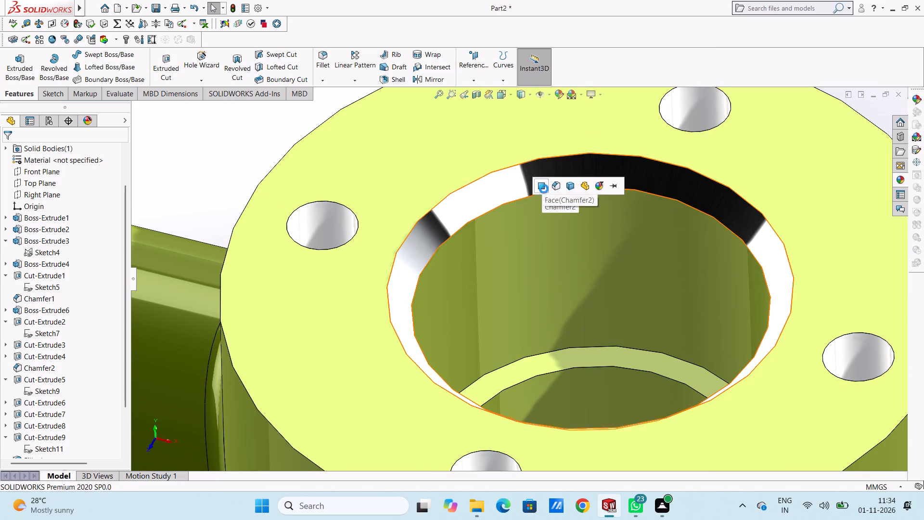
Apply the chromium plate appearance to the cut feature forming the main bore's upper section and its inner ledge.
{"action": "scroll", "coordinate": [568, 282], "scroll_direction": "down", "scroll_amount": 4}
{"action": "left_click", "coordinate": [905, 175]}
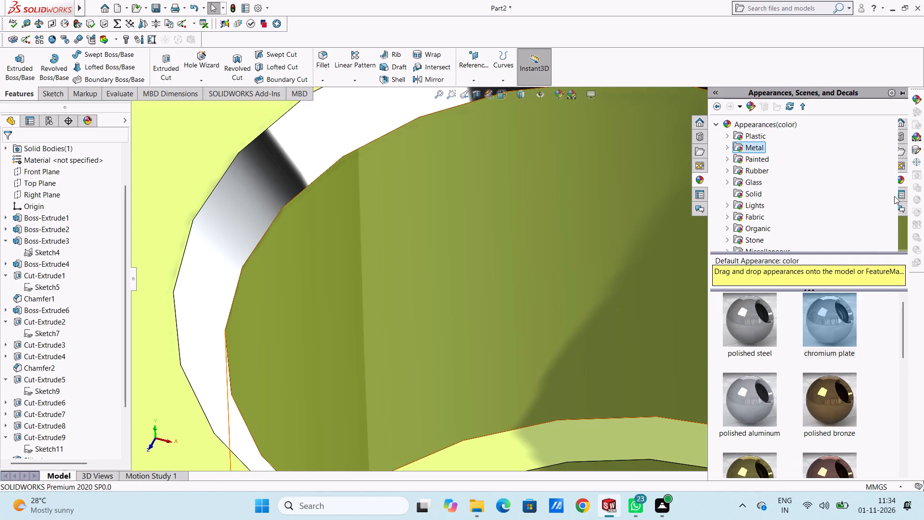
{"action": "left_click_drag", "start_coordinate": [828, 325], "coordinate": [576, 275]}
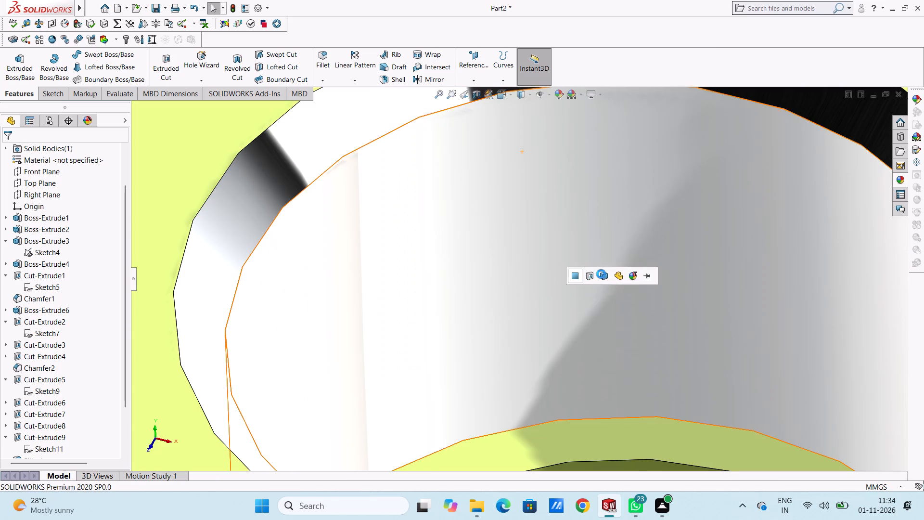
{"action": "left_click", "coordinate": [591, 277]}
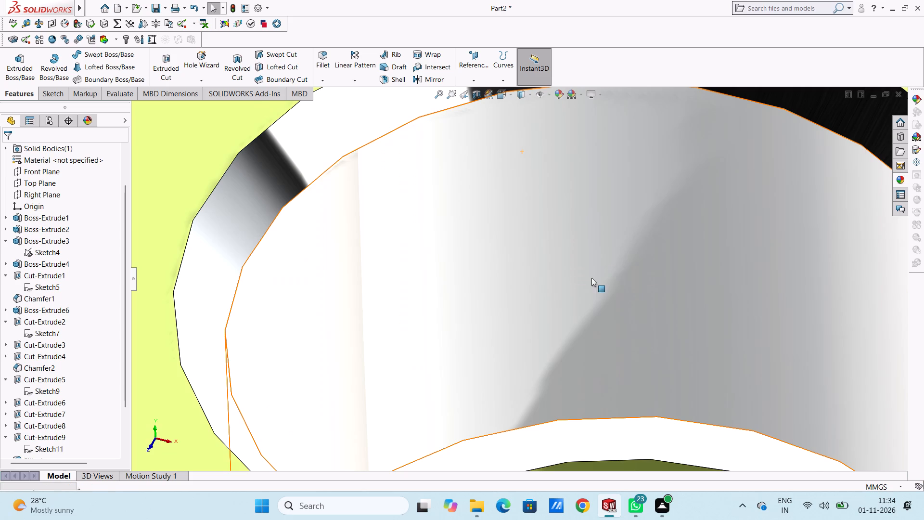
Examine the whole part from above, the sides and below for holes and bores still lacking the chromium plate appearance.
{"action": "scroll", "coordinate": [590, 277], "scroll_direction": "up", "scroll_amount": 11}
{"action": "scroll", "coordinate": [536, 300], "scroll_direction": "up", "scroll_amount": 5}
{"action": "middle_click_drag", "start_coordinate": [489, 320], "coordinate": [456, 266]}
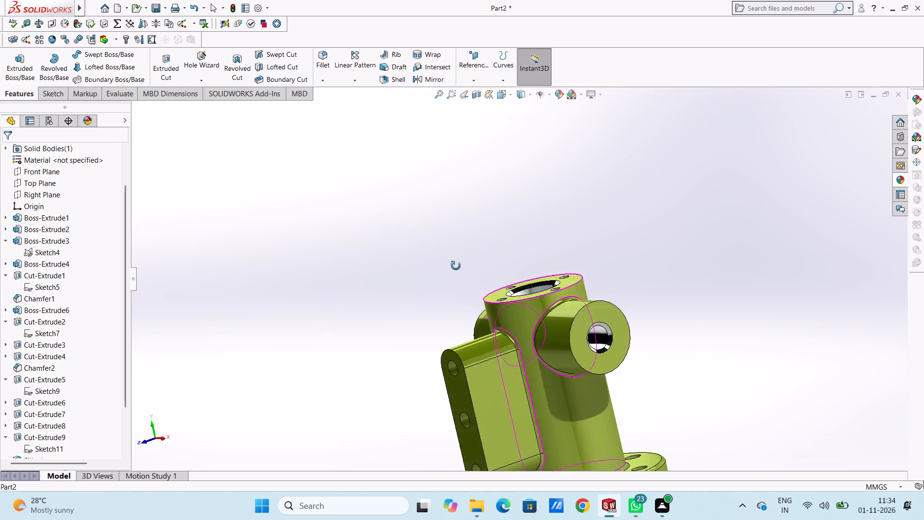
{"action": "middle_click_drag", "start_coordinate": [456, 266], "coordinate": [488, 299]}
{"action": "scroll", "coordinate": [497, 328], "scroll_direction": "up", "scroll_amount": 4}
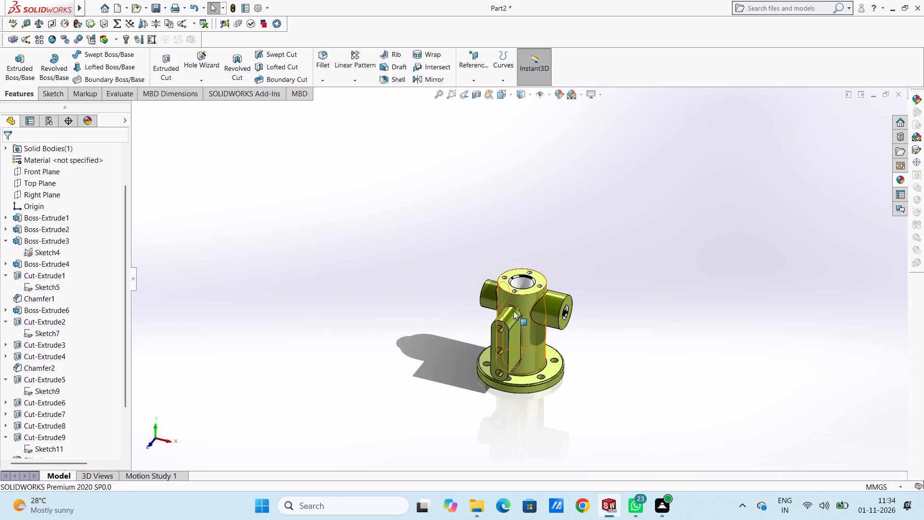
{"action": "scroll", "coordinate": [511, 355], "scroll_direction": "up", "scroll_amount": 4}
{"action": "middle_click_drag", "start_coordinate": [499, 334], "coordinate": [485, 327]}
{"action": "scroll", "coordinate": [501, 337], "scroll_direction": "down", "scroll_amount": 6}
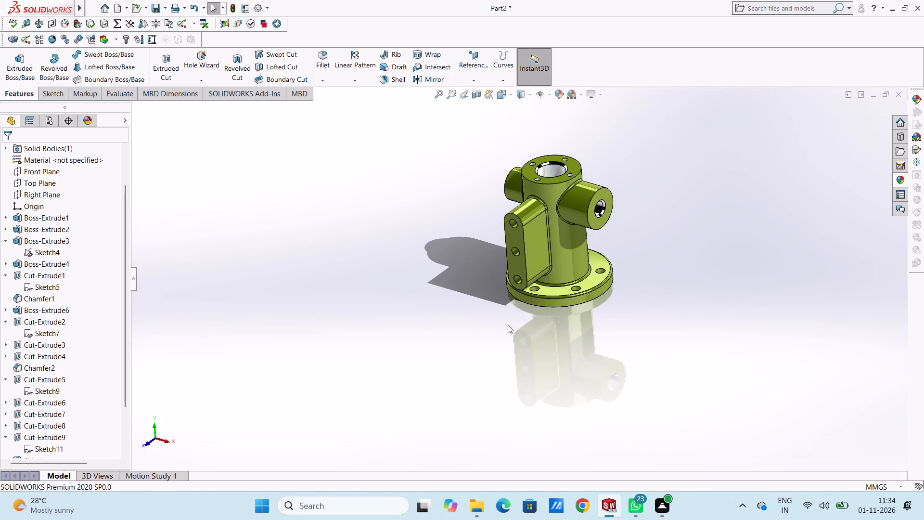
{"action": "middle_click_drag", "start_coordinate": [570, 259], "coordinate": [587, 261]}
{"action": "scroll", "coordinate": [588, 262], "scroll_direction": "down", "scroll_amount": 6}
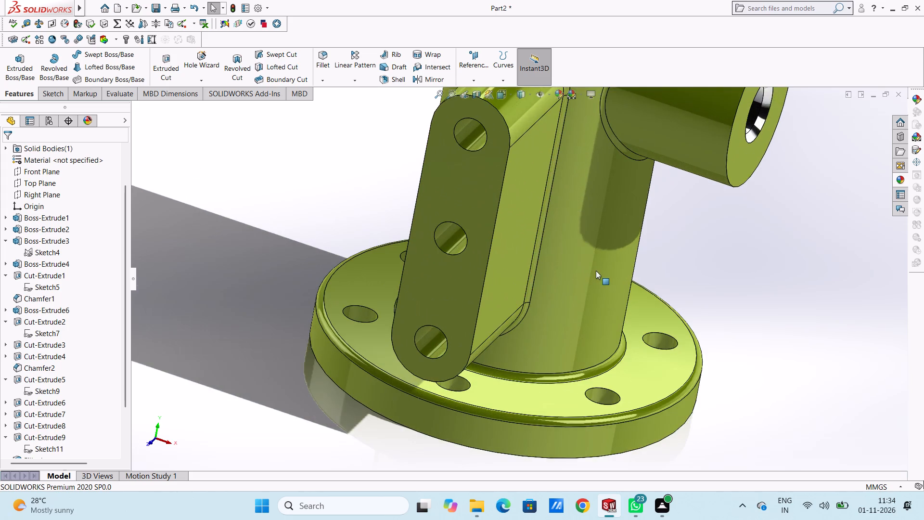
{"action": "scroll", "coordinate": [596, 271], "scroll_direction": "up", "scroll_amount": 8}
{"action": "middle_click_drag", "start_coordinate": [548, 262], "coordinate": [512, 237]}
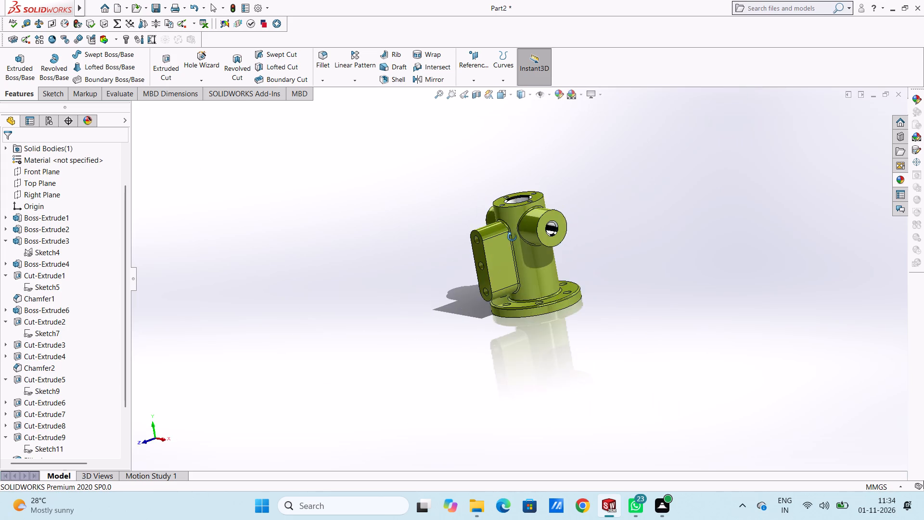
{"action": "middle_click_drag", "start_coordinate": [512, 237], "coordinate": [538, 179]}
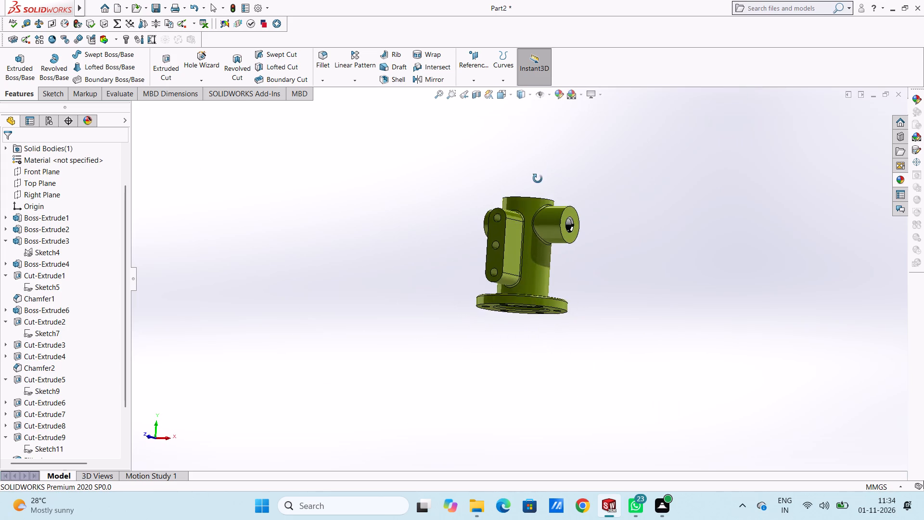
{"action": "middle_click_drag", "start_coordinate": [538, 179], "coordinate": [528, 182]}
Apply the chromium plate appearance to the cut feature forming the three holes in the round-ended side block.
{"action": "scroll", "coordinate": [485, 225], "scroll_direction": "down", "scroll_amount": 5}
{"action": "middle_click_drag", "start_coordinate": [571, 283], "coordinate": [569, 257]}
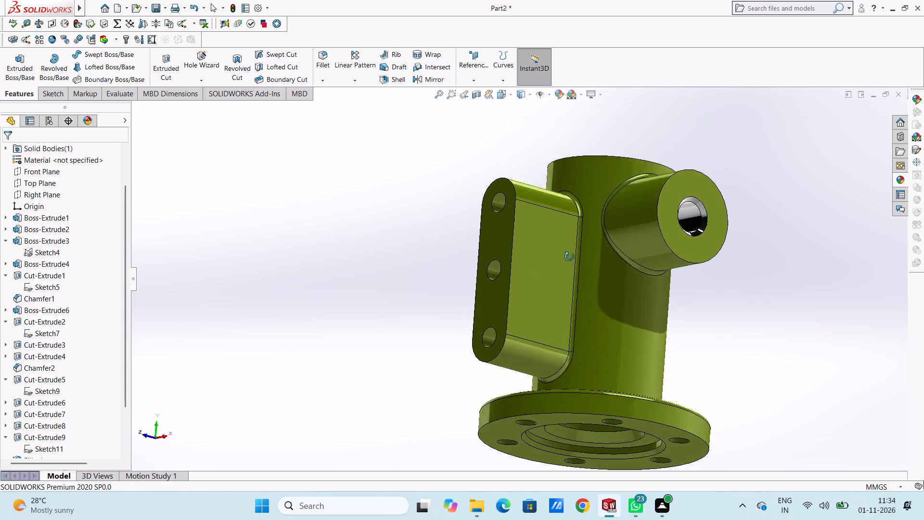
{"action": "middle_click_drag", "start_coordinate": [569, 257], "coordinate": [575, 294]}
{"action": "scroll", "coordinate": [479, 267], "scroll_direction": "down", "scroll_amount": 6}
{"action": "scroll", "coordinate": [553, 168], "scroll_direction": "down", "scroll_amount": 4}
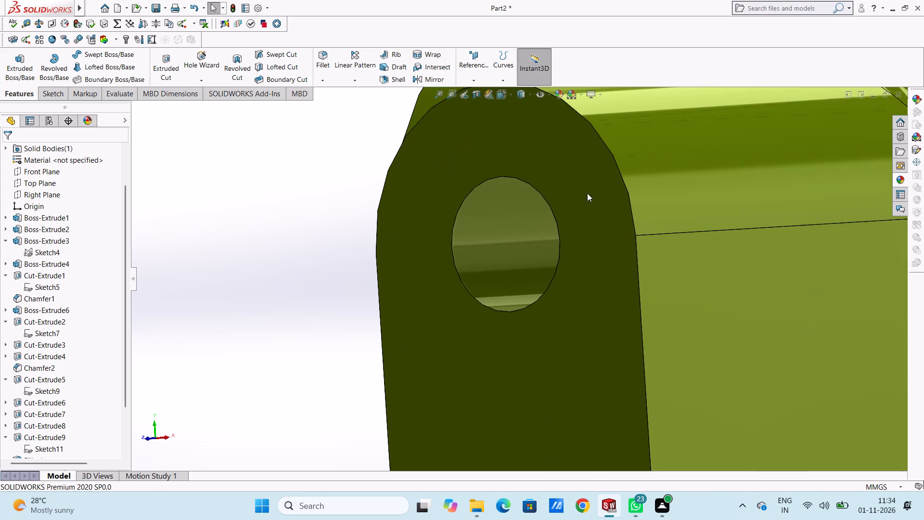
{"action": "left_click", "coordinate": [893, 181]}
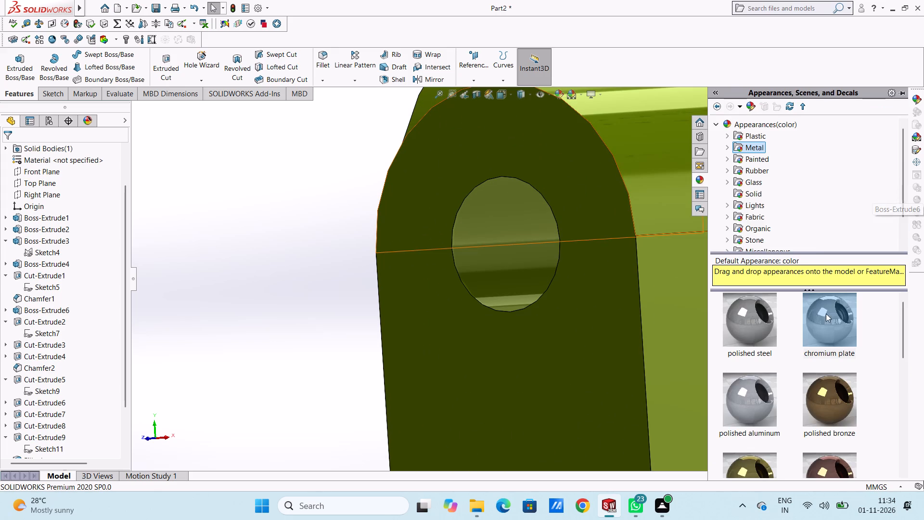
{"action": "left_click_drag", "start_coordinate": [822, 321], "coordinate": [494, 239]}
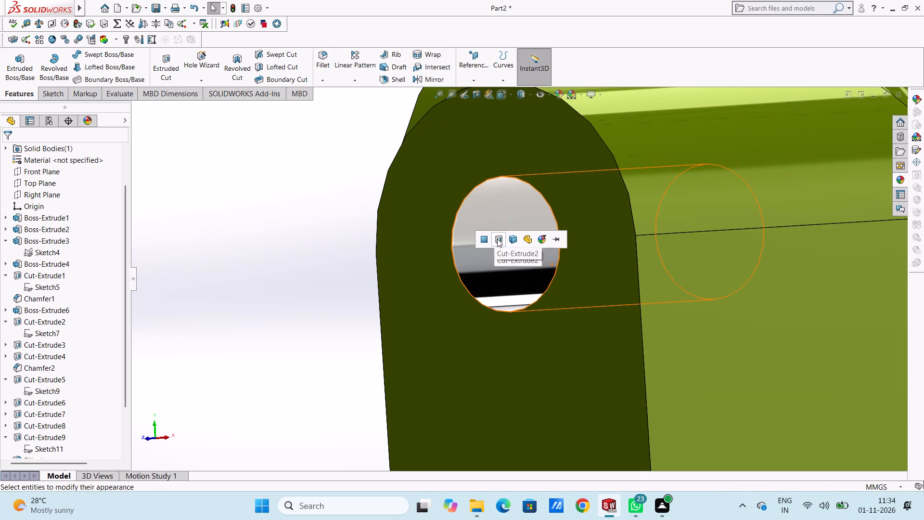
{"action": "left_click", "coordinate": [497, 239]}
Apply the chromium plate appearance to the inner face of one bolt hole in the base flange, working from its underside.
{"action": "scroll", "coordinate": [530, 250], "scroll_direction": "up", "scroll_amount": 6}
{"action": "scroll", "coordinate": [533, 345], "scroll_direction": "up", "scroll_amount": 3}
{"action": "scroll", "coordinate": [526, 403], "scroll_direction": "down", "scroll_amount": 2}
{"action": "scroll", "coordinate": [555, 339], "scroll_direction": "up", "scroll_amount": 4}
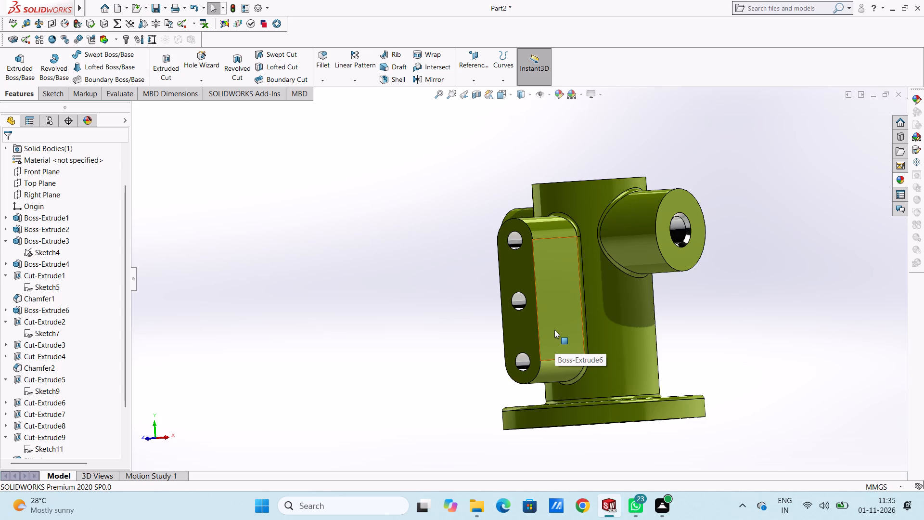
{"action": "scroll", "coordinate": [556, 369], "scroll_direction": "up", "scroll_amount": 4}
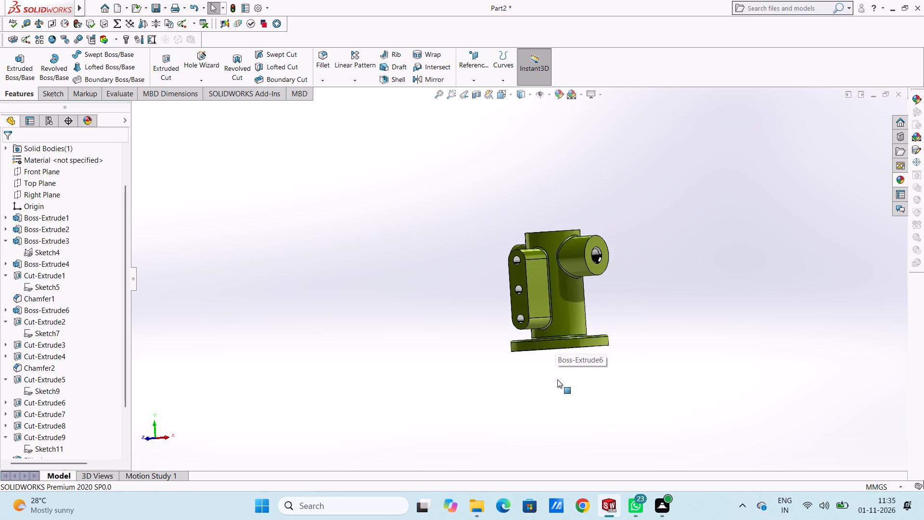
{"action": "middle_click_drag", "start_coordinate": [557, 379], "coordinate": [544, 256]}
{"action": "scroll", "coordinate": [563, 343], "scroll_direction": "down", "scroll_amount": 4}
{"action": "middle_click_drag", "start_coordinate": [565, 350], "coordinate": [553, 336]}
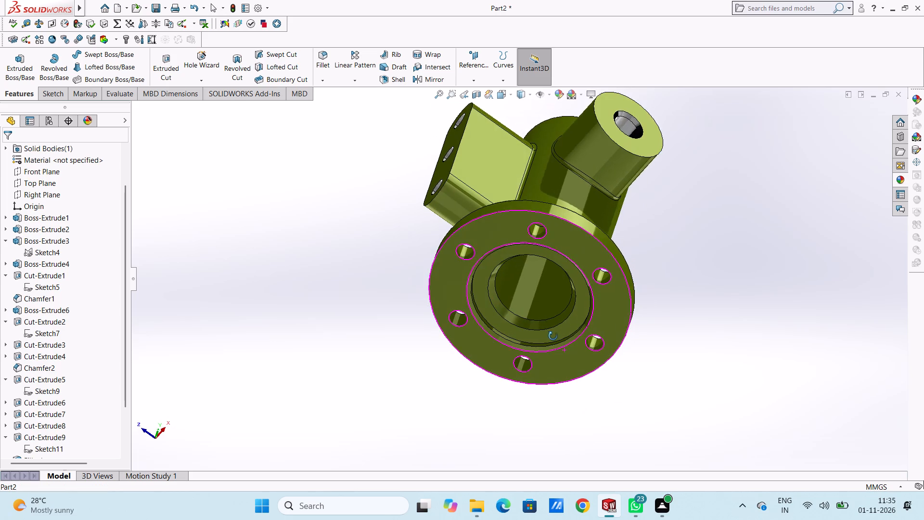
{"action": "middle_click_drag", "start_coordinate": [553, 336], "coordinate": [549, 340]}
{"action": "scroll", "coordinate": [507, 316], "scroll_direction": "down", "scroll_amount": 5}
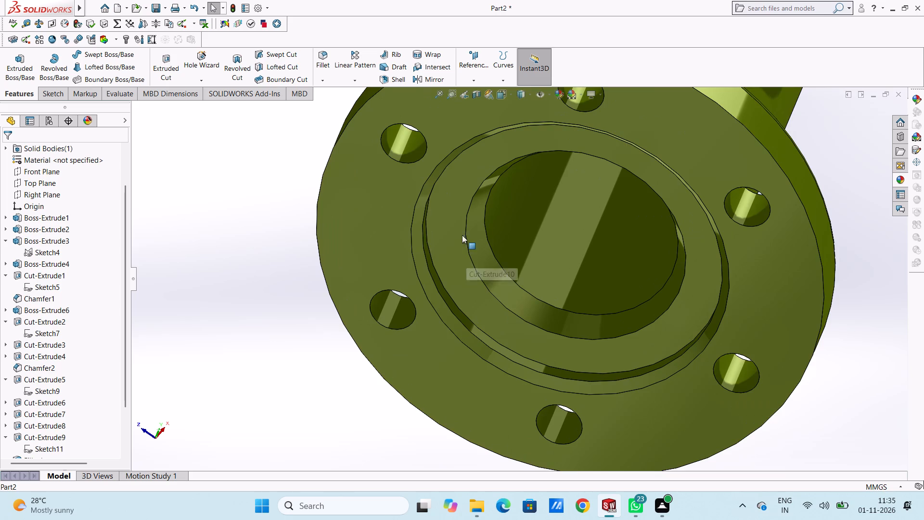
{"action": "scroll", "coordinate": [459, 220], "scroll_direction": "up", "scroll_amount": 4}
{"action": "scroll", "coordinate": [493, 181], "scroll_direction": "down", "scroll_amount": 4}
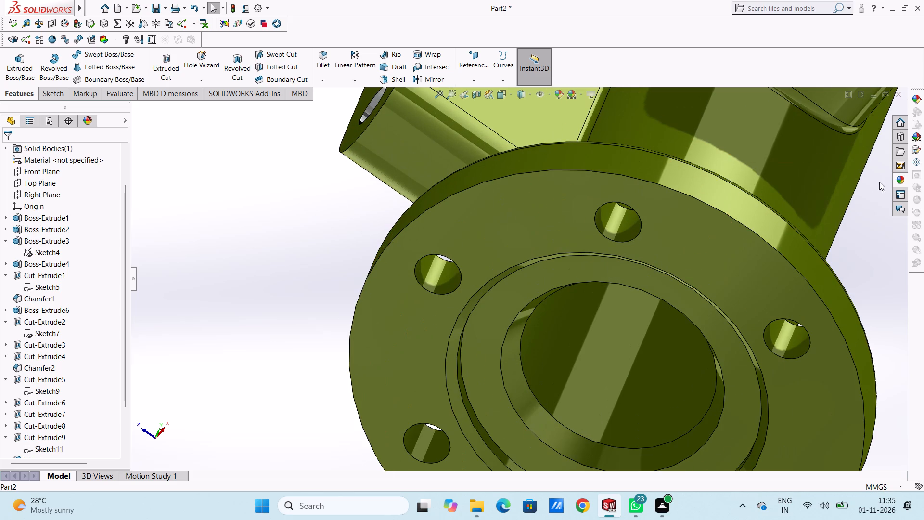
{"action": "left_click", "coordinate": [901, 181]}
{"action": "left_click_drag", "start_coordinate": [818, 325], "coordinate": [428, 283]}
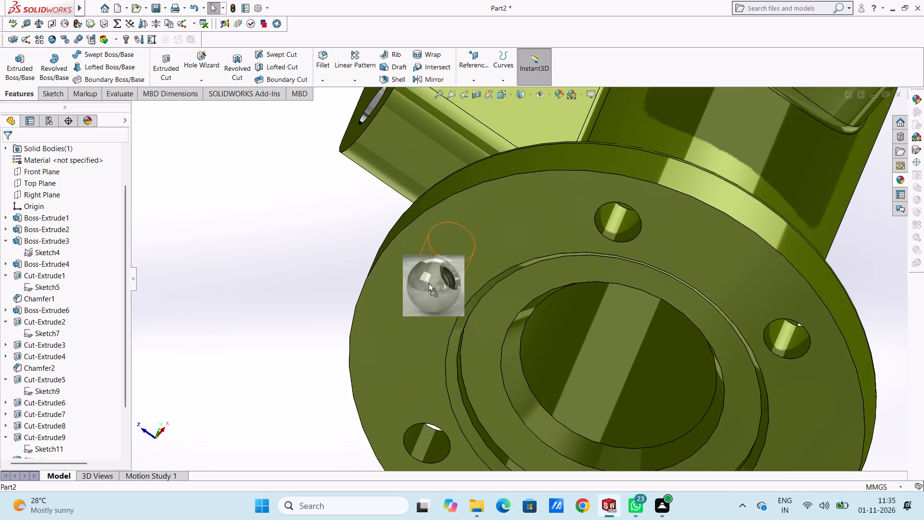
{"action": "left_click_drag", "start_coordinate": [428, 283], "coordinate": [425, 279]}
{"action": "left_click", "coordinate": [413, 281]}
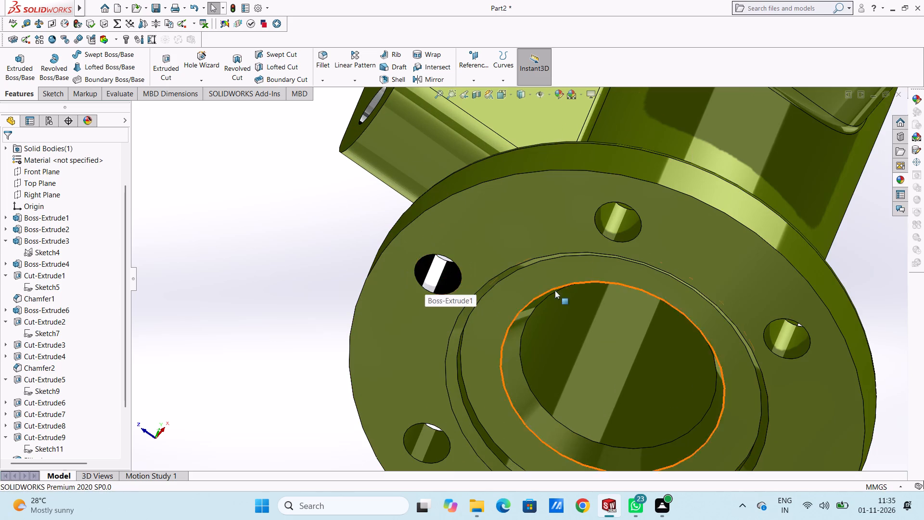
Apply the chromium plate appearance to the inner face of the adjacent flange bolt hole, nearer the larger side boss.
{"action": "scroll", "coordinate": [588, 234], "scroll_direction": "down", "scroll_amount": 5}
{"action": "left_click", "coordinate": [896, 180]}
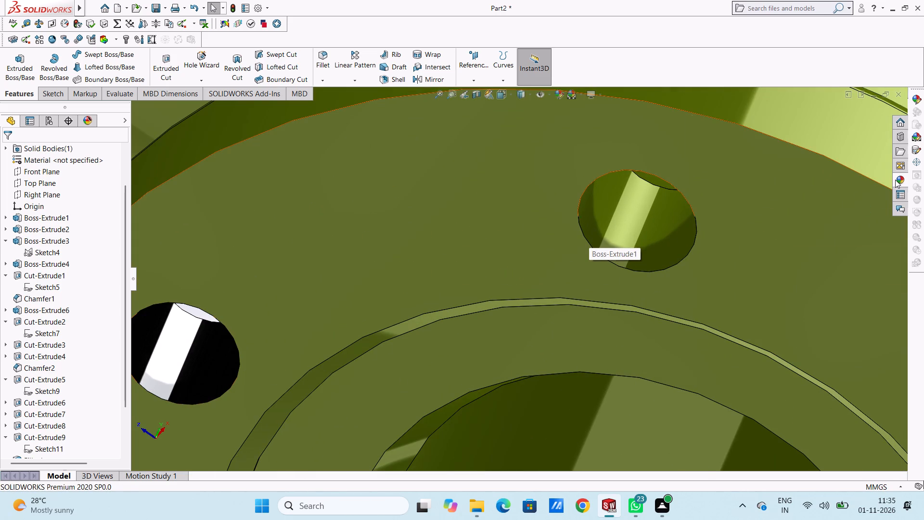
{"action": "left_click_drag", "start_coordinate": [813, 317], "coordinate": [625, 244]}
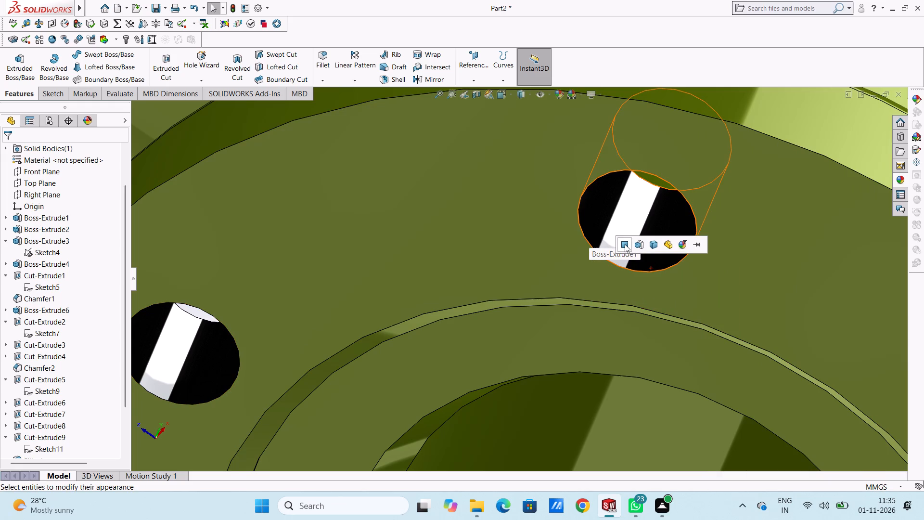
{"action": "left_click", "coordinate": [625, 244]}
Apply the chromium plate appearance to the inner face of a third flange bolt hole, on the other side of the first plated one.
{"action": "scroll", "coordinate": [602, 307], "scroll_direction": "up", "scroll_amount": 5}
{"action": "scroll", "coordinate": [571, 336], "scroll_direction": "up", "scroll_amount": 6}
{"action": "scroll", "coordinate": [523, 366], "scroll_direction": "up", "scroll_amount": 5}
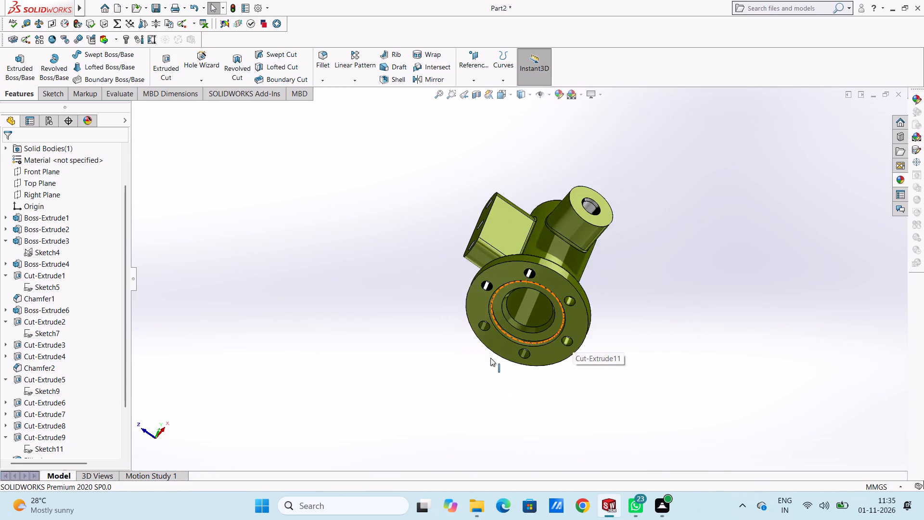
{"action": "scroll", "coordinate": [490, 355], "scroll_direction": "down", "scroll_amount": 5}
{"action": "scroll", "coordinate": [487, 275], "scroll_direction": "down", "scroll_amount": 5}
{"action": "scroll", "coordinate": [507, 220], "scroll_direction": "down", "scroll_amount": 6}
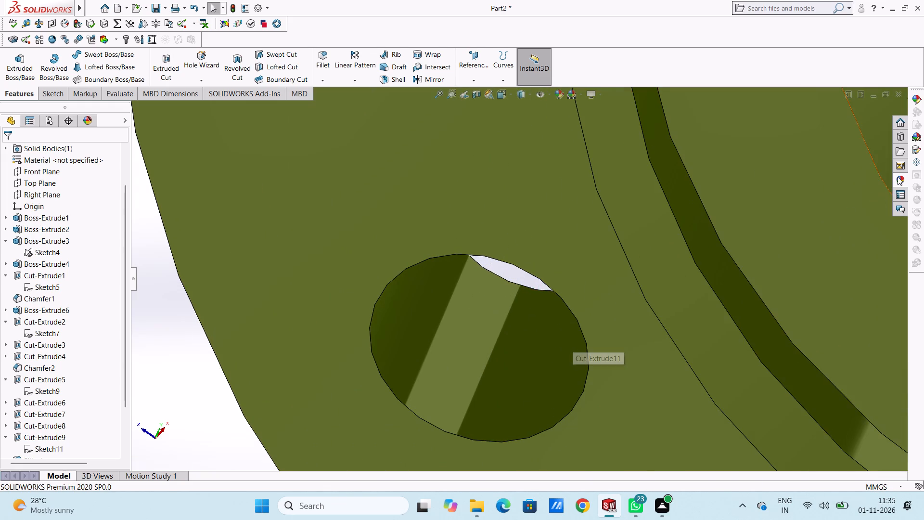
{"action": "left_click", "coordinate": [898, 176]}
{"action": "left_click_drag", "start_coordinate": [827, 311], "coordinate": [495, 361]}
{"action": "left_click", "coordinate": [494, 361]}
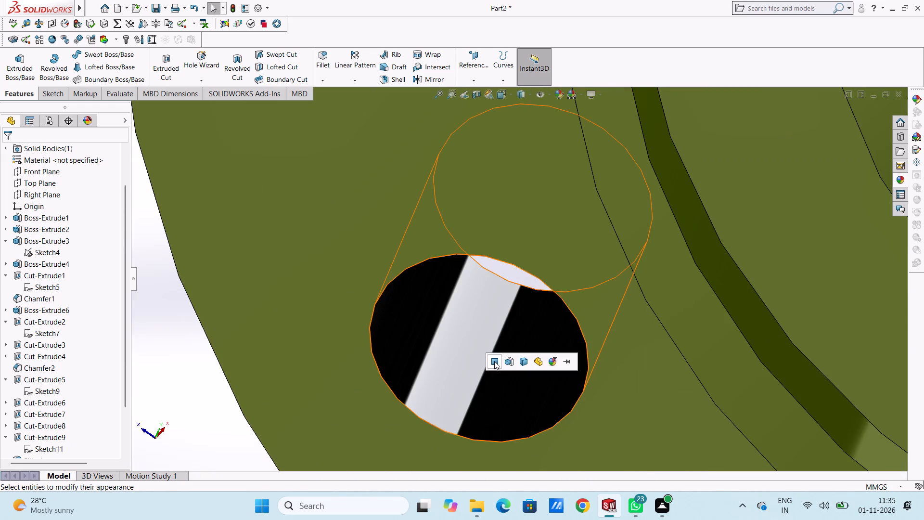
Apply the chromium plate appearance to the inner face of the fourth flange bolt hole, continuing around from the third.
{"action": "scroll", "coordinate": [544, 364], "scroll_direction": "up", "scroll_amount": 11}
{"action": "scroll", "coordinate": [607, 390], "scroll_direction": "down", "scroll_amount": 5}
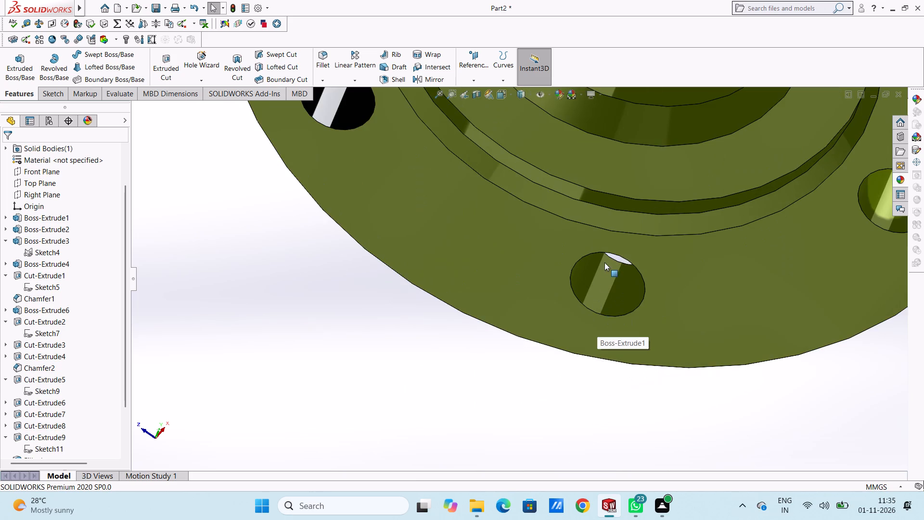
{"action": "scroll", "coordinate": [623, 247], "scroll_direction": "down", "scroll_amount": 4}
{"action": "left_click", "coordinate": [900, 176]}
{"action": "left_click_drag", "start_coordinate": [832, 316], "coordinate": [774, 329]}
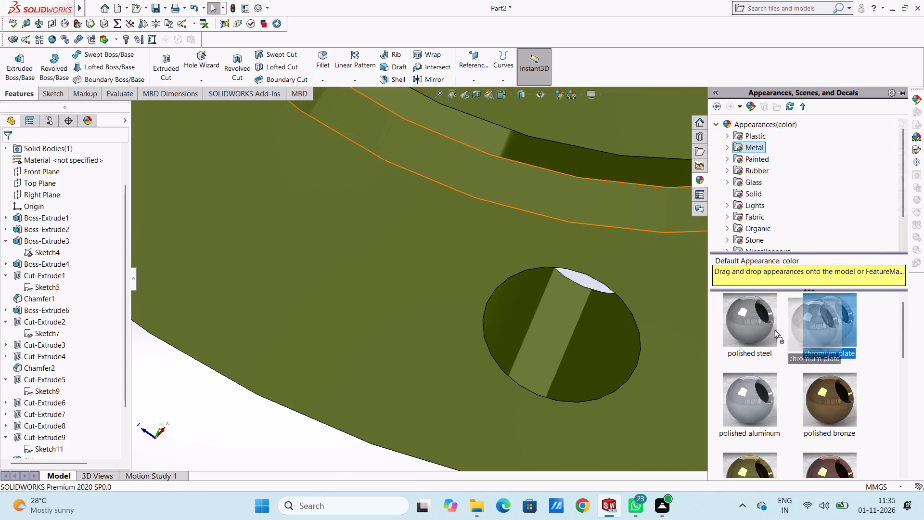
{"action": "left_click_drag", "start_coordinate": [774, 329], "coordinate": [568, 352]}
{"action": "left_click", "coordinate": [568, 352]}
Apply the chromium plate appearance to the inner face of the fifth flange bolt hole, continuing around from the fourth.
{"action": "scroll", "coordinate": [633, 295], "scroll_direction": "up", "scroll_amount": 4}
{"action": "scroll", "coordinate": [679, 237], "scroll_direction": "up", "scroll_amount": 5}
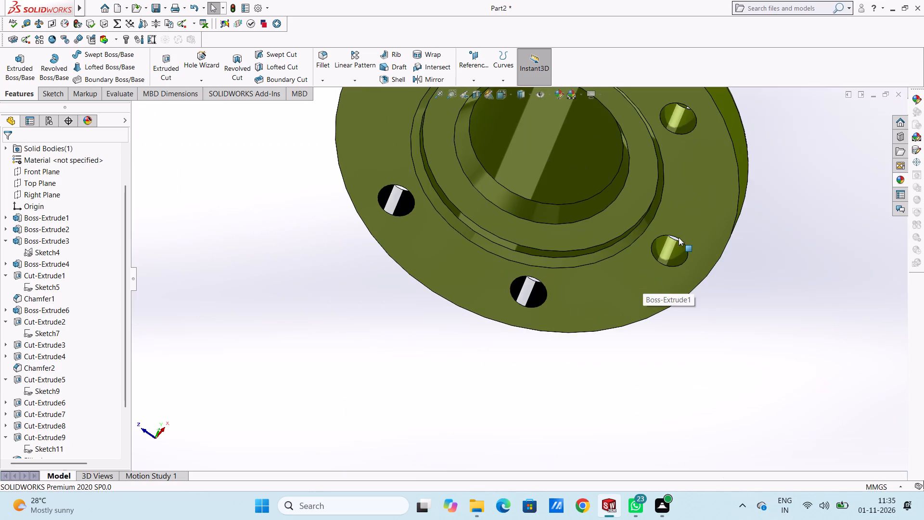
{"action": "scroll", "coordinate": [634, 243], "scroll_direction": "down", "scroll_amount": 5}
{"action": "scroll", "coordinate": [586, 278], "scroll_direction": "down", "scroll_amount": 4}
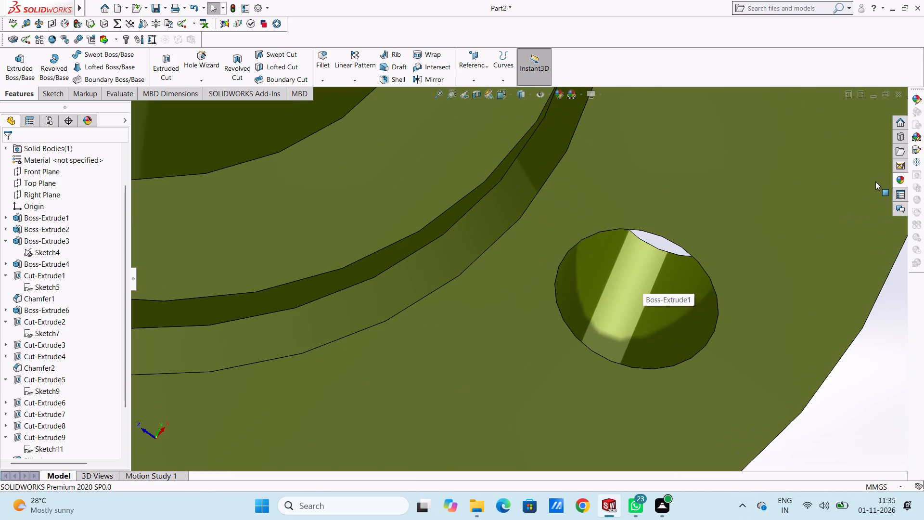
{"action": "left_click", "coordinate": [900, 180]}
{"action": "left_click_drag", "start_coordinate": [831, 326], "coordinate": [665, 313]}
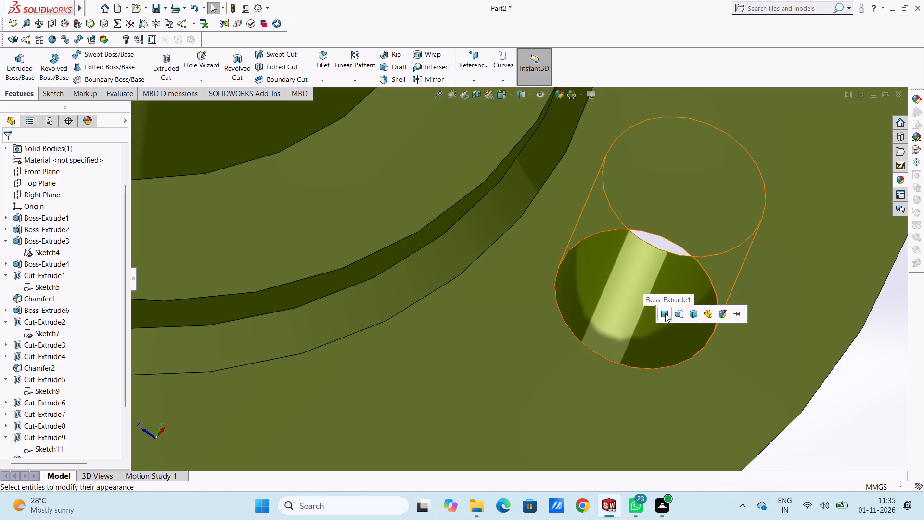
{"action": "left_click", "coordinate": [665, 313]}
Apply the chromium plate appearance to the inner face of the last uncoated bolt hole in the flange.
{"action": "scroll", "coordinate": [600, 269], "scroll_direction": "up", "scroll_amount": 5}
{"action": "scroll", "coordinate": [491, 200], "scroll_direction": "up", "scroll_amount": 6}
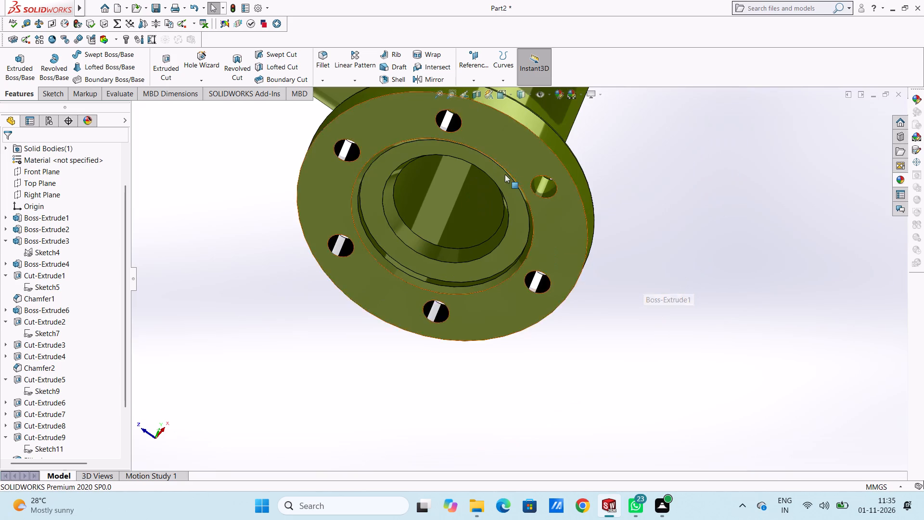
{"action": "scroll", "coordinate": [506, 192], "scroll_direction": "down", "scroll_amount": 5}
{"action": "scroll", "coordinate": [563, 185], "scroll_direction": "down", "scroll_amount": 5}
{"action": "scroll", "coordinate": [585, 227], "scroll_direction": "down", "scroll_amount": 5}
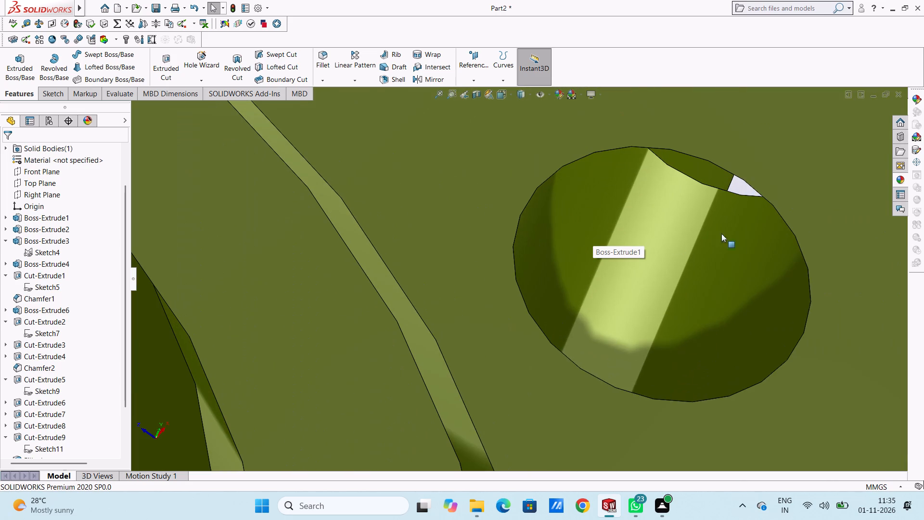
{"action": "left_click", "coordinate": [902, 173]}
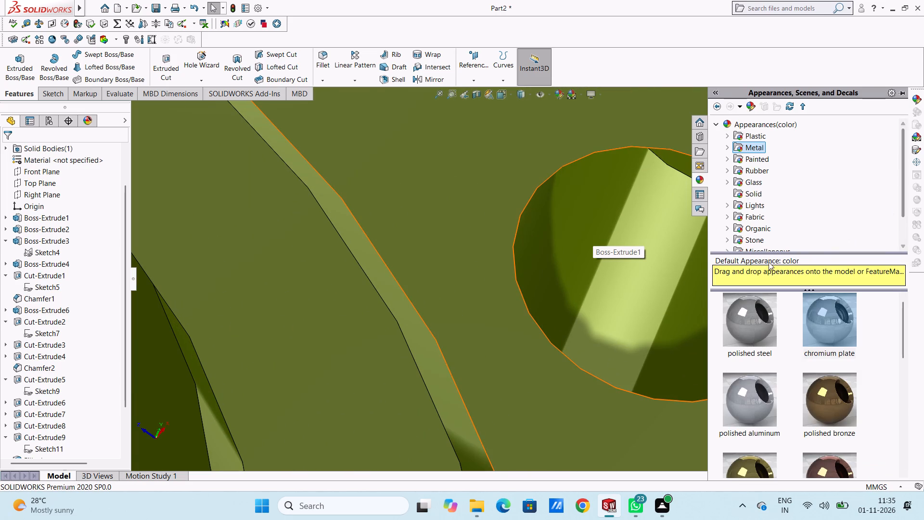
{"action": "left_click_drag", "start_coordinate": [833, 316], "coordinate": [666, 299]}
{"action": "left_click", "coordinate": [666, 299]}
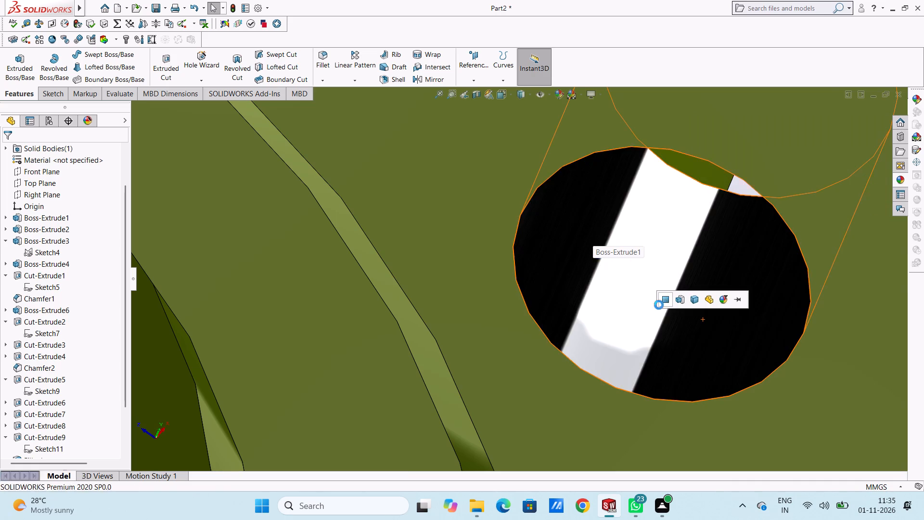
Apply the chromium plate appearance to the chamfer face around the rim of the recess in the flange's underside.
{"action": "scroll", "coordinate": [550, 293], "scroll_direction": "up", "scroll_amount": 5}
{"action": "scroll", "coordinate": [373, 299], "scroll_direction": "up", "scroll_amount": 6}
{"action": "scroll", "coordinate": [333, 287], "scroll_direction": "up", "scroll_amount": 5}
{"action": "scroll", "coordinate": [369, 292], "scroll_direction": "down", "scroll_amount": 4}
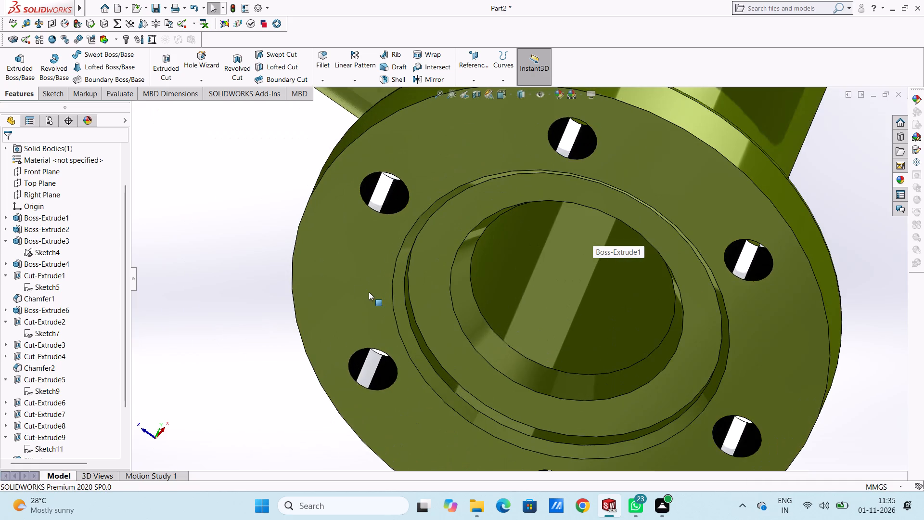
{"action": "scroll", "coordinate": [399, 307], "scroll_direction": "down", "scroll_amount": 4}
{"action": "left_click", "coordinate": [899, 178]}
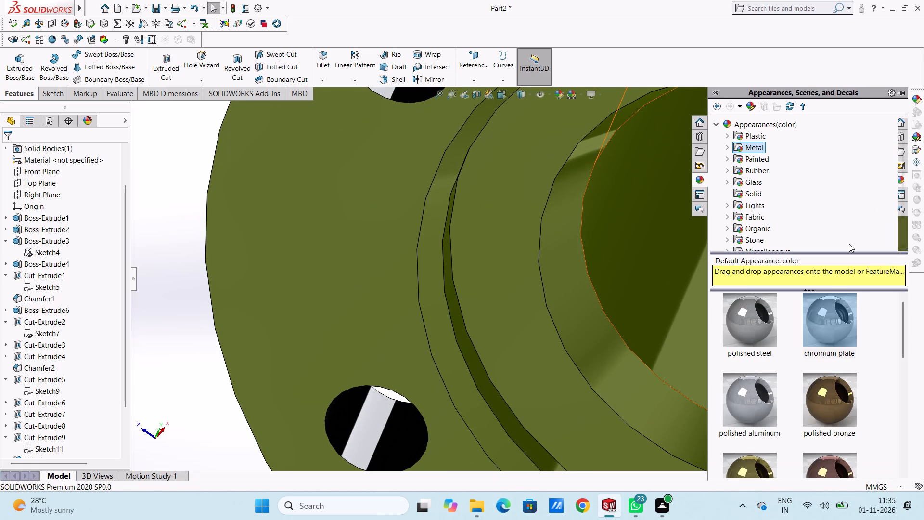
{"action": "left_click_drag", "start_coordinate": [801, 335], "coordinate": [405, 290]}
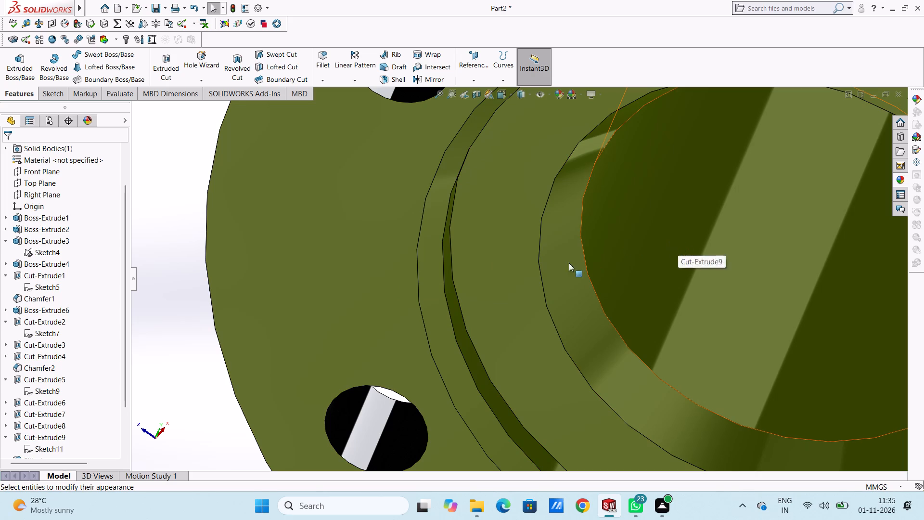
{"action": "scroll", "coordinate": [477, 257], "scroll_direction": "down", "scroll_amount": 4}
{"action": "left_click", "coordinate": [899, 177]}
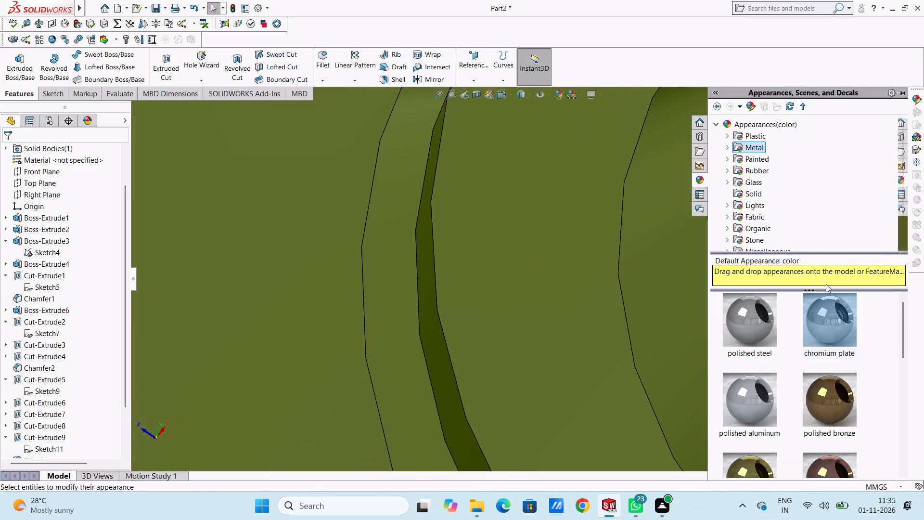
{"action": "left_click_drag", "start_coordinate": [827, 320], "coordinate": [408, 283]}
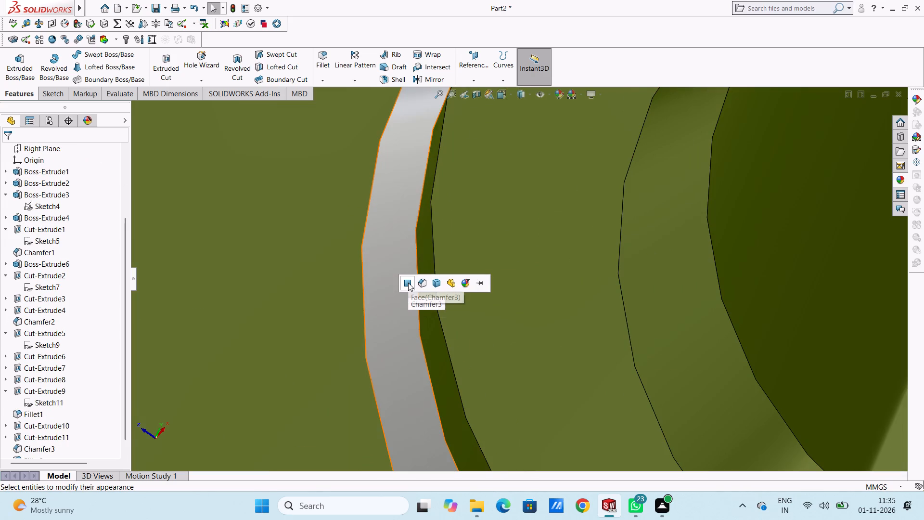
{"action": "left_click", "coordinate": [408, 283]}
Apply the chromium plate appearance to the whole Cut-Extrude11 feature, the wide recess just inside the chamfer.
{"action": "scroll", "coordinate": [501, 264], "scroll_direction": "up", "scroll_amount": 4}
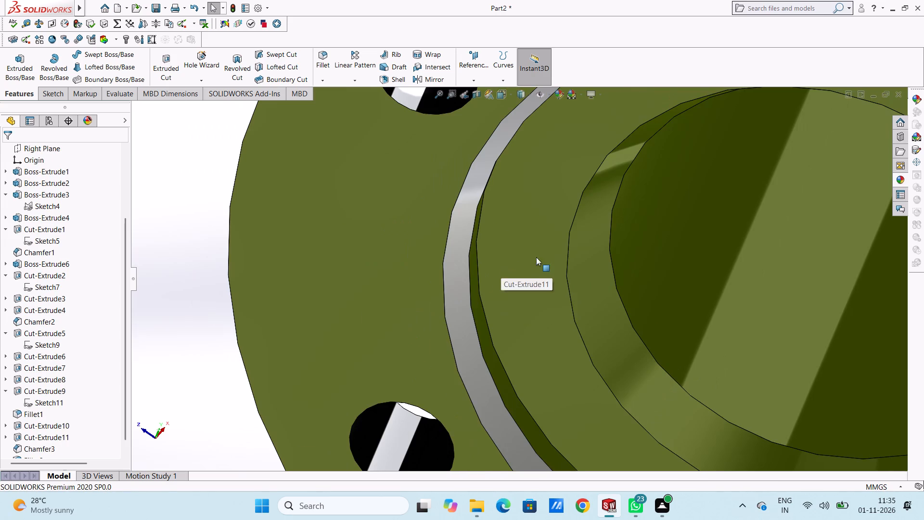
{"action": "left_click", "coordinate": [899, 178]}
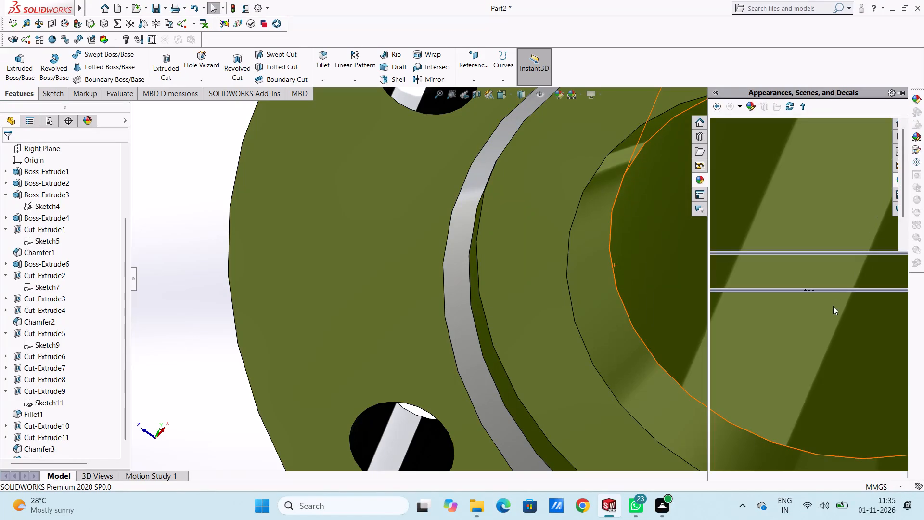
{"action": "left_click_drag", "start_coordinate": [833, 306], "coordinate": [549, 264]}
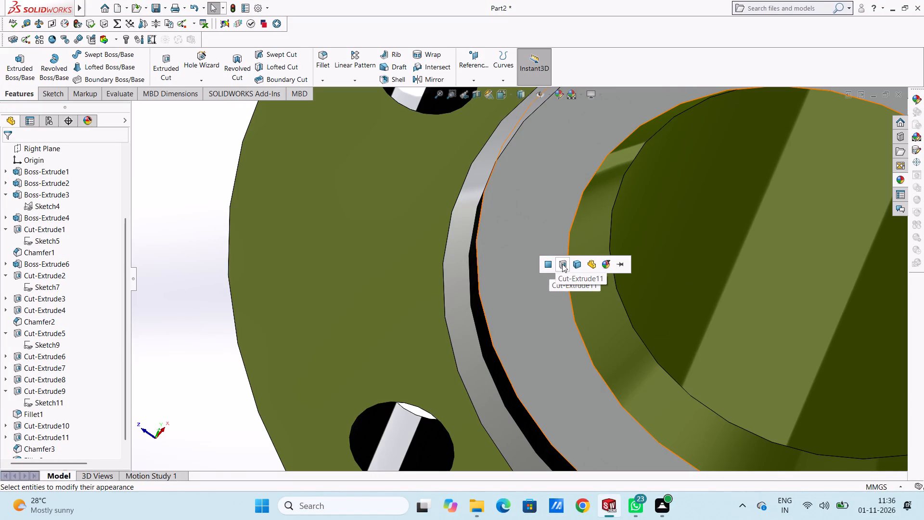
{"action": "left_click", "coordinate": [562, 264]}
Apply the chromium plate appearance to the whole Cut-Extrude10 feature, the narrower step inside the flange recess.
{"action": "scroll", "coordinate": [645, 275], "scroll_direction": "down", "scroll_amount": 3}
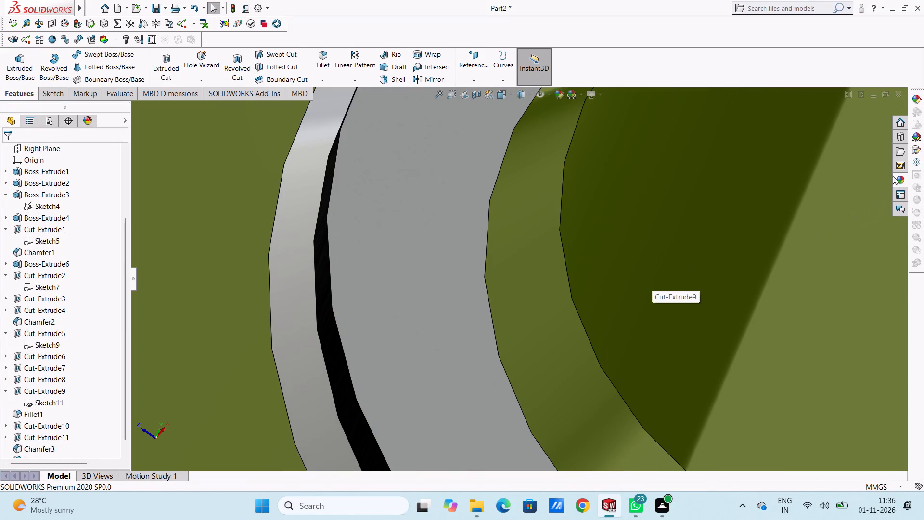
{"action": "left_click", "coordinate": [895, 180]}
{"action": "left_click_drag", "start_coordinate": [840, 317], "coordinate": [559, 292]}
{"action": "left_click", "coordinate": [563, 295]}
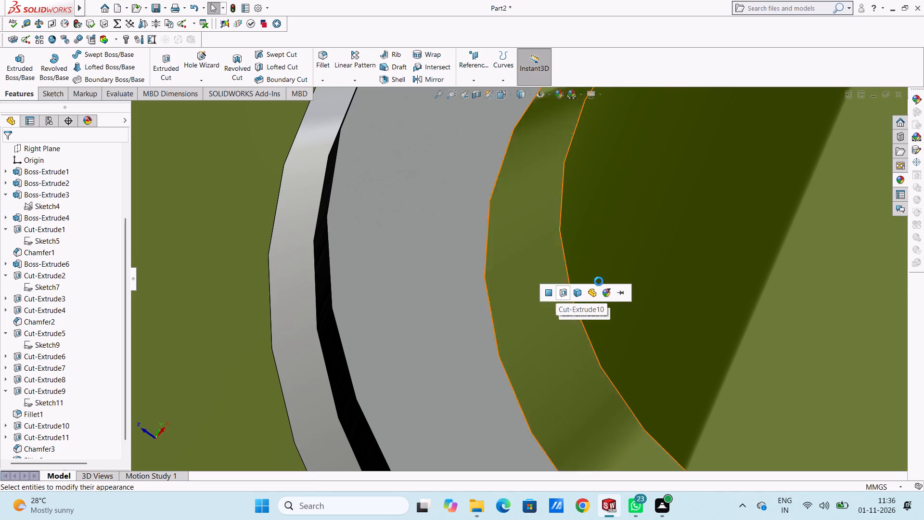
Apply the chromium plate appearance to the whole Cut-Extrude9 feature, the central bore seen from the flange side.
{"action": "scroll", "coordinate": [740, 257], "scroll_direction": "up", "scroll_amount": 4}
{"action": "scroll", "coordinate": [739, 259], "scroll_direction": "down", "scroll_amount": 2}
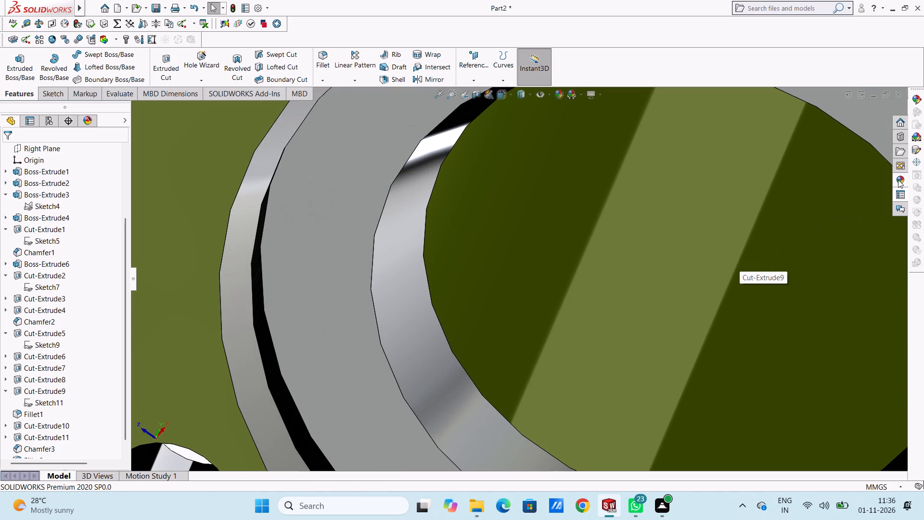
{"action": "left_click", "coordinate": [898, 180]}
{"action": "left_click_drag", "start_coordinate": [825, 316], "coordinate": [642, 271]}
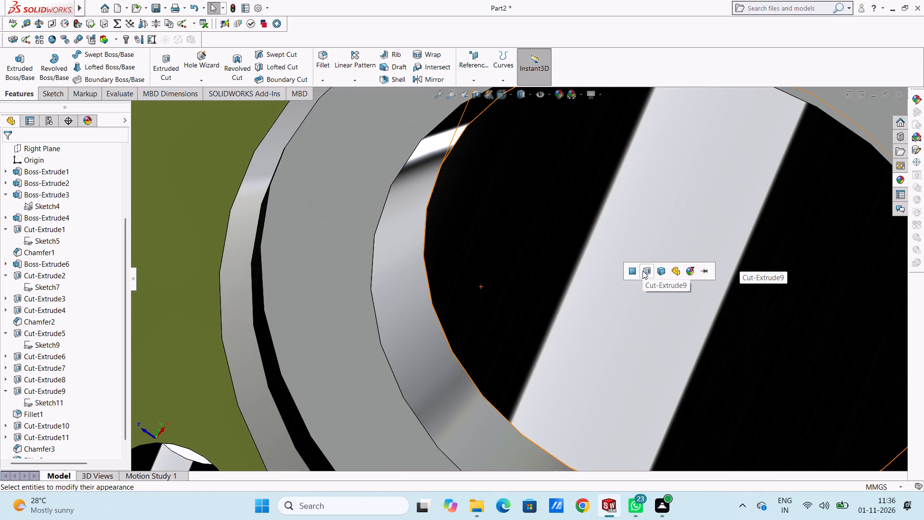
{"action": "left_click", "coordinate": [642, 271]}
Apply the chromium plate appearance to the cut feature of the remaining green wall inside the main bore, reached from the end opposite the large flange.
{"action": "scroll", "coordinate": [691, 258], "scroll_direction": "up", "scroll_amount": 6}
{"action": "scroll", "coordinate": [641, 235], "scroll_direction": "up", "scroll_amount": 6}
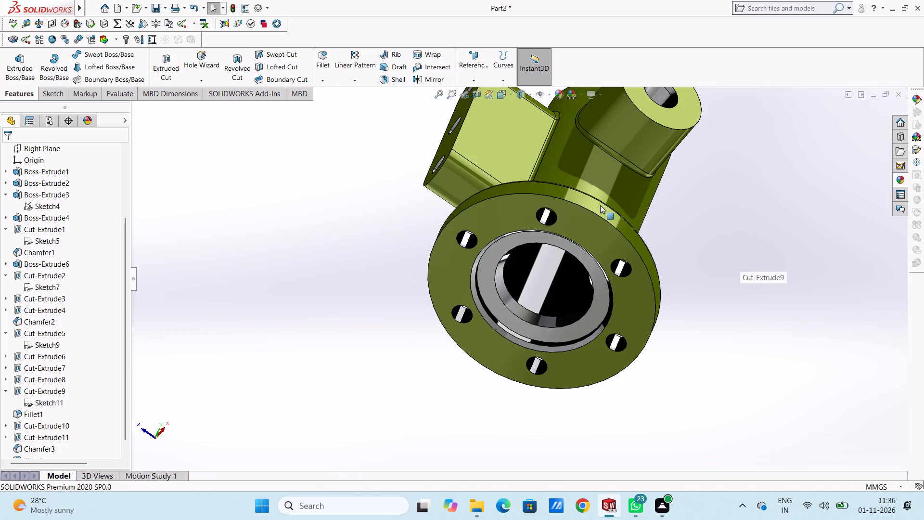
{"action": "middle_click_drag", "start_coordinate": [603, 206], "coordinate": [623, 271]}
{"action": "scroll", "coordinate": [584, 218], "scroll_direction": "up", "scroll_amount": 6}
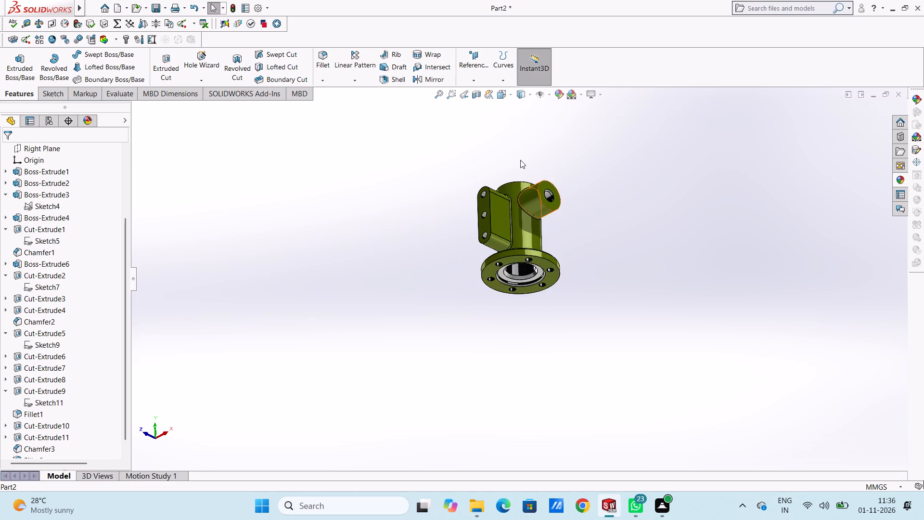
{"action": "middle_click_drag", "start_coordinate": [520, 163], "coordinate": [512, 347]}
{"action": "middle_click_drag", "start_coordinate": [496, 235], "coordinate": [454, 242]}
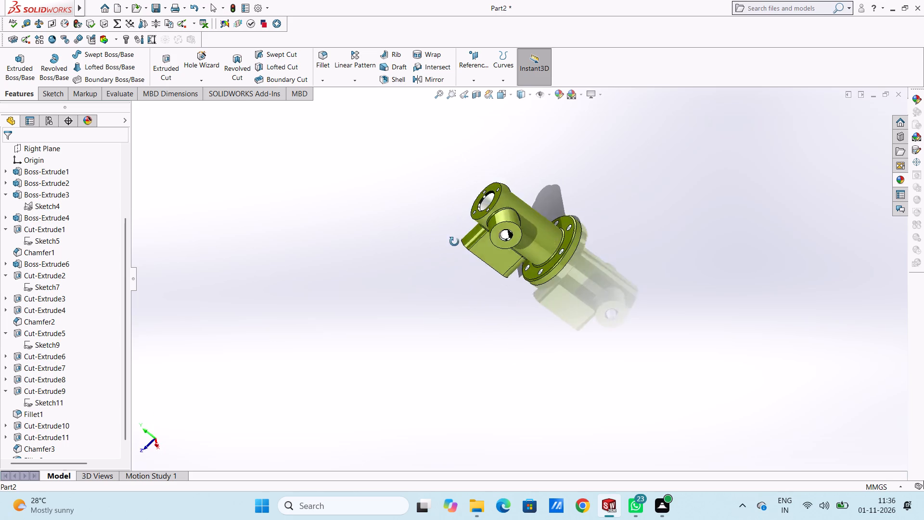
{"action": "middle_click_drag", "start_coordinate": [454, 242], "coordinate": [482, 285]}
{"action": "scroll", "coordinate": [484, 223], "scroll_direction": "down", "scroll_amount": 6}
{"action": "scroll", "coordinate": [582, 242], "scroll_direction": "down", "scroll_amount": 5}
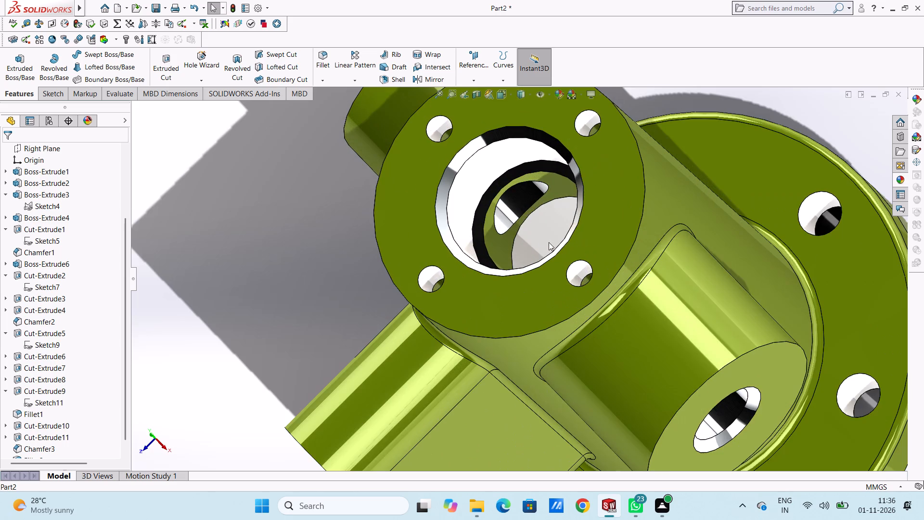
{"action": "middle_click_drag", "start_coordinate": [547, 241], "coordinate": [557, 265]}
{"action": "scroll", "coordinate": [524, 262], "scroll_direction": "down", "scroll_amount": 5}
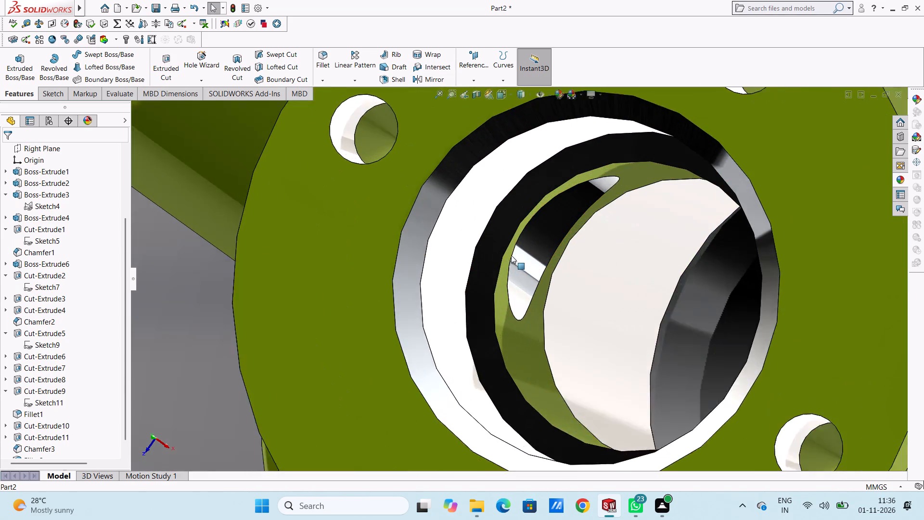
{"action": "middle_click_drag", "start_coordinate": [497, 257], "coordinate": [486, 253]}
{"action": "scroll", "coordinate": [558, 318], "scroll_direction": "down", "scroll_amount": 5}
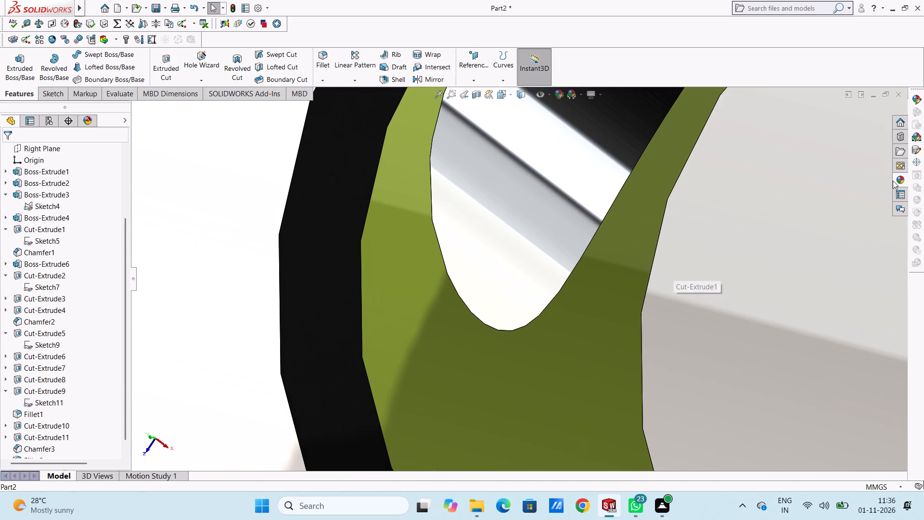
{"action": "left_click", "coordinate": [903, 176]}
{"action": "left_click_drag", "start_coordinate": [839, 311], "coordinate": [545, 351]}
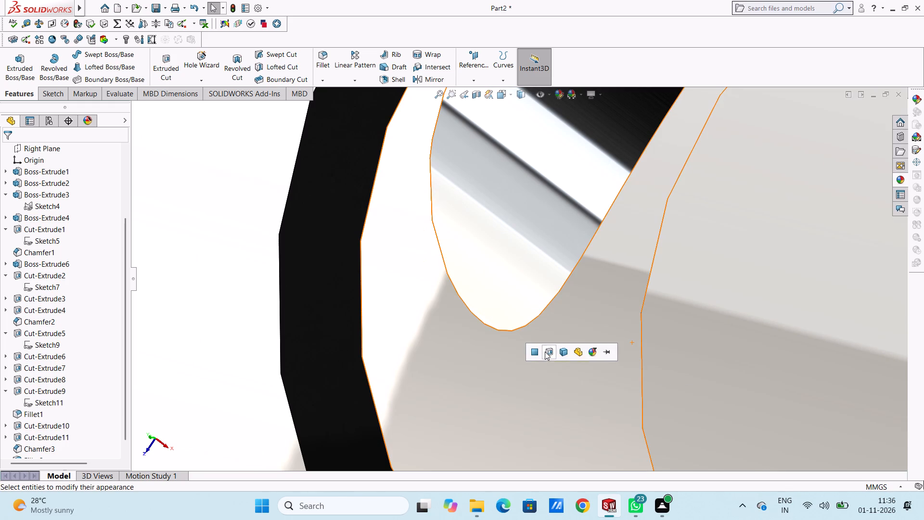
{"action": "left_click", "coordinate": [551, 353]}
Examine the plated holes and bores and the overall colouring of the part, ending in the isometric view.
{"action": "scroll", "coordinate": [717, 248], "scroll_direction": "up", "scroll_amount": 6}
{"action": "scroll", "coordinate": [630, 282], "scroll_direction": "up", "scroll_amount": 6}
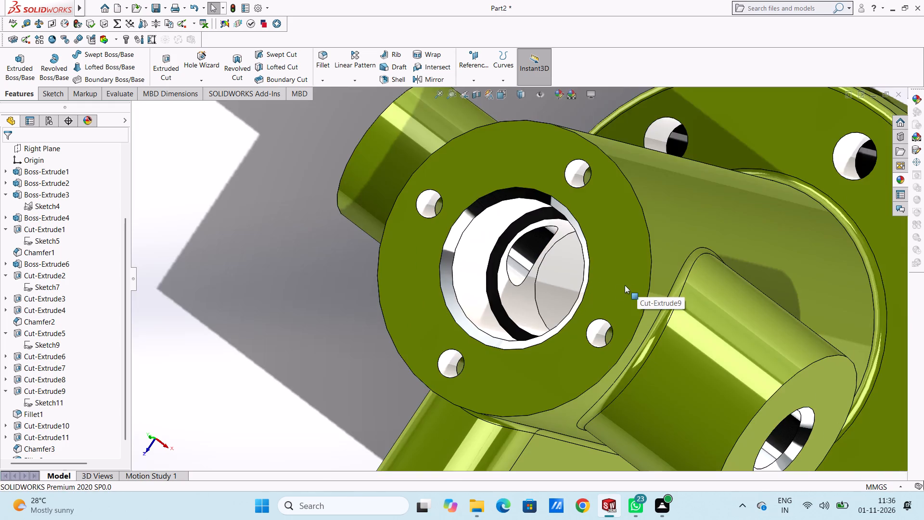
{"action": "scroll", "coordinate": [618, 288], "scroll_direction": "up", "scroll_amount": 5}
{"action": "middle_click_drag", "start_coordinate": [658, 286], "coordinate": [693, 236]}
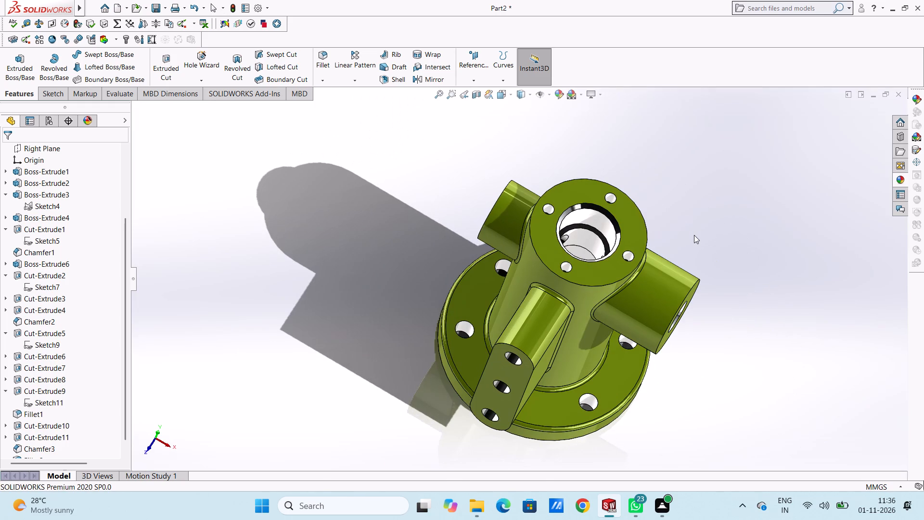
{"action": "key", "text": "Escape"}
{"action": "key", "text": "Escape"}
{"action": "key", "text": "ctrl+7"}
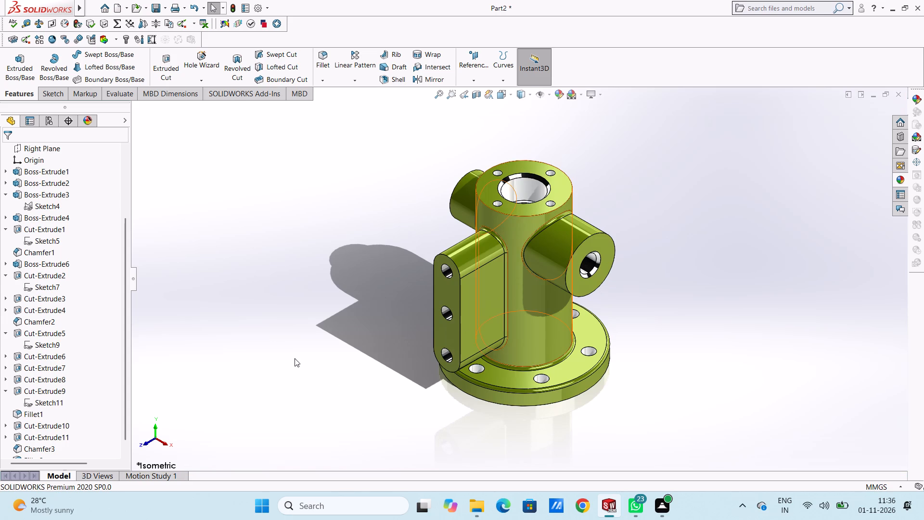
{"action": "scroll", "coordinate": [295, 358], "scroll_direction": "up", "scroll_amount": 2}
{"action": "scroll", "coordinate": [416, 335], "scroll_direction": "down", "scroll_amount": 1}
{"action": "scroll", "coordinate": [470, 316], "scroll_direction": "up", "scroll_amount": 1}
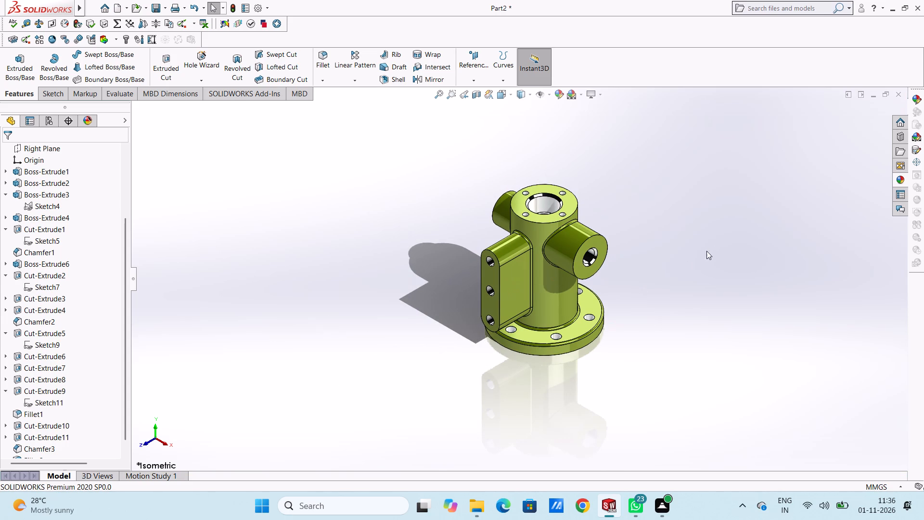
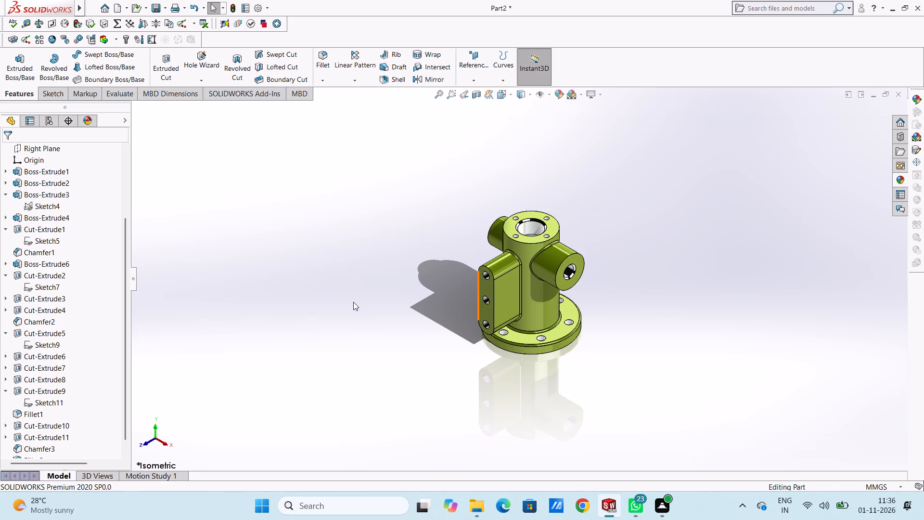
Save the part as a SOLIDWORKS Part file named Pillar Base in the Documents folder.
{"action": "key", "text": "ctrl+s"}
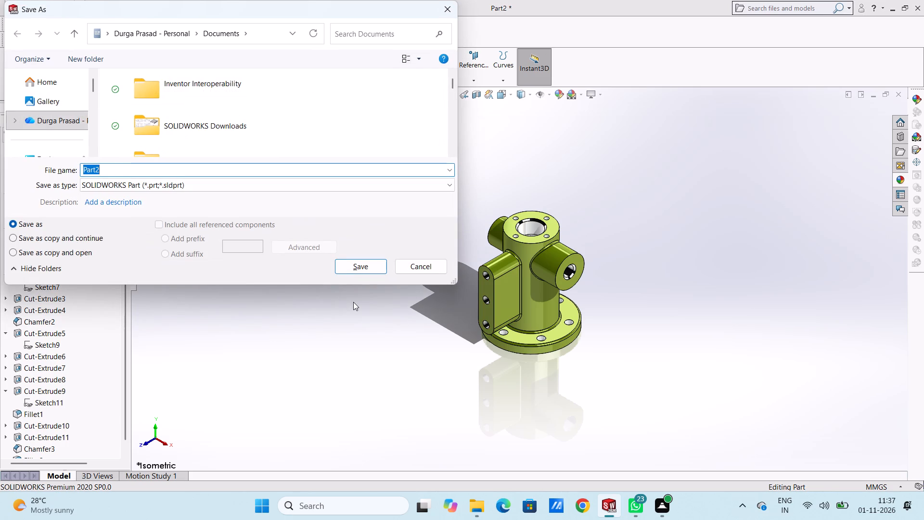
{"action": "key", "text": "ctrl+v"}
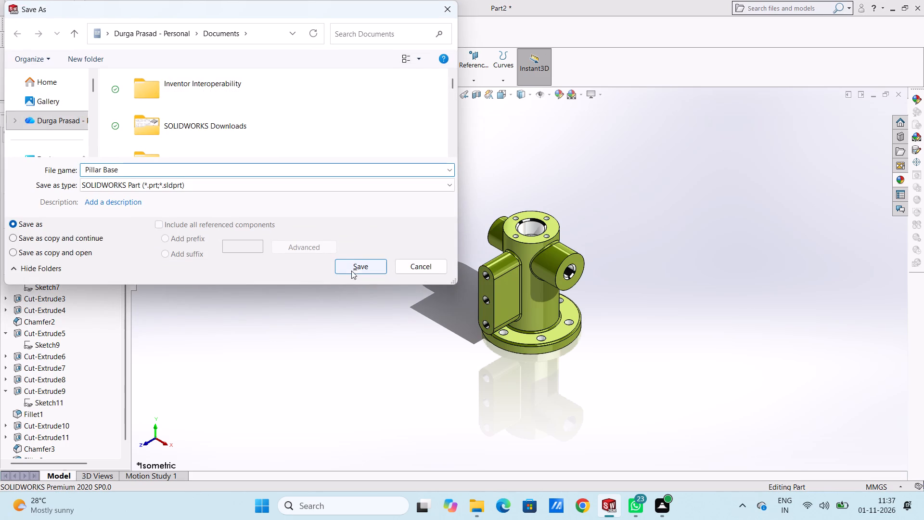
{"action": "left_click", "coordinate": [352, 269]}
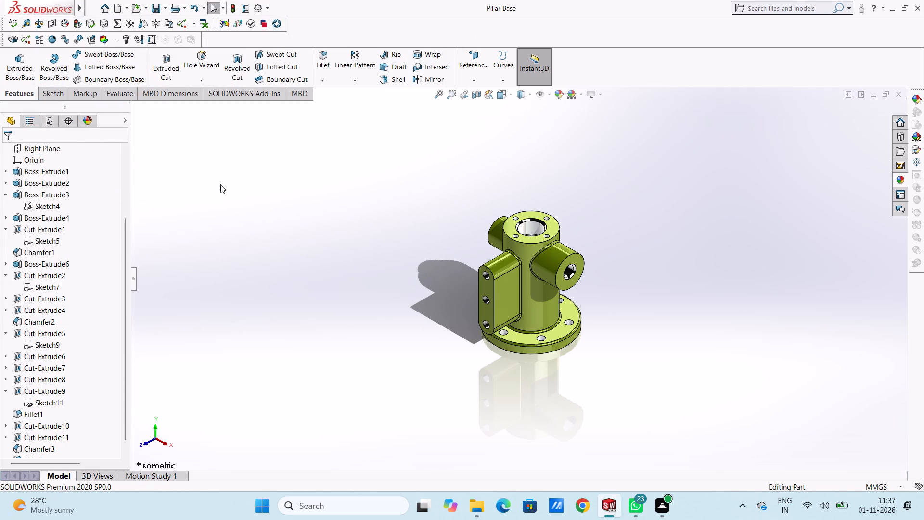
Save a copy of the part in Adobe Portable Document Format (*.pdf) under the name Pillar Base in Documents.
{"action": "left_click", "coordinate": [164, 11]}
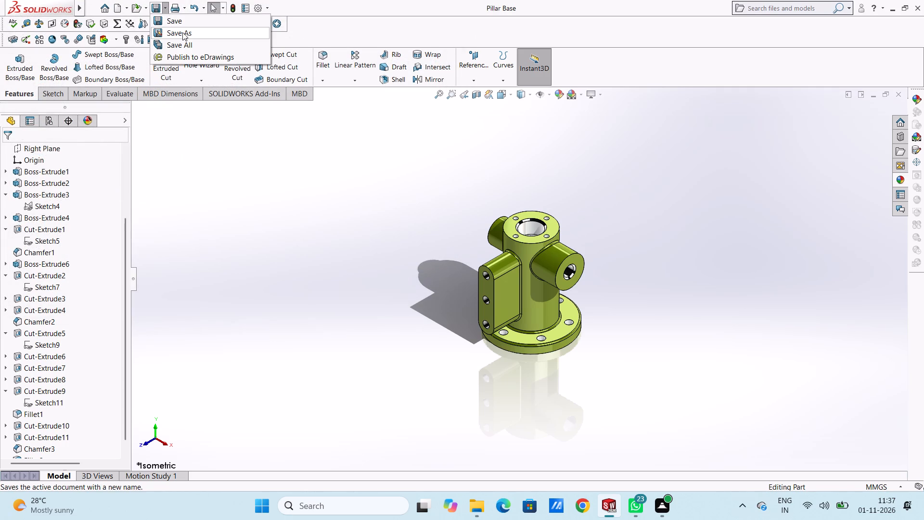
{"action": "left_click", "coordinate": [182, 32]}
{"action": "left_click", "coordinate": [281, 186]}
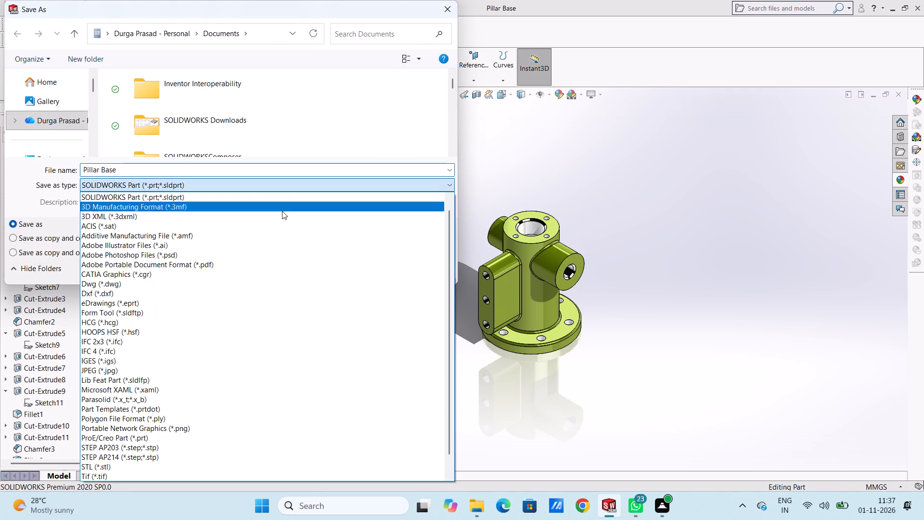
{"action": "left_click", "coordinate": [277, 266]}
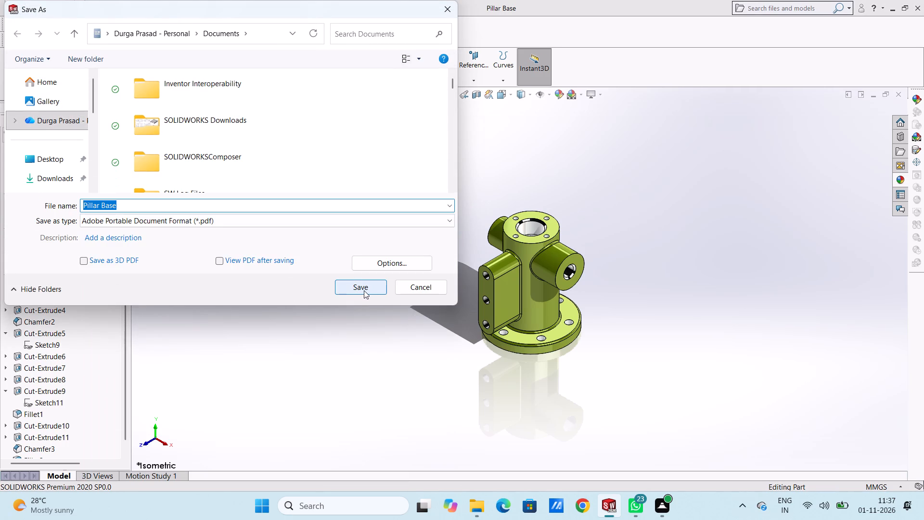
{"action": "left_click", "coordinate": [362, 286]}
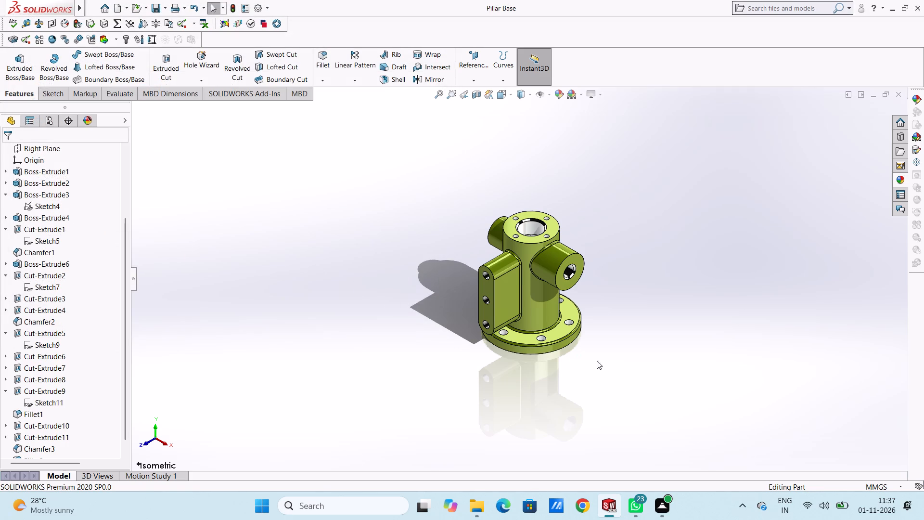